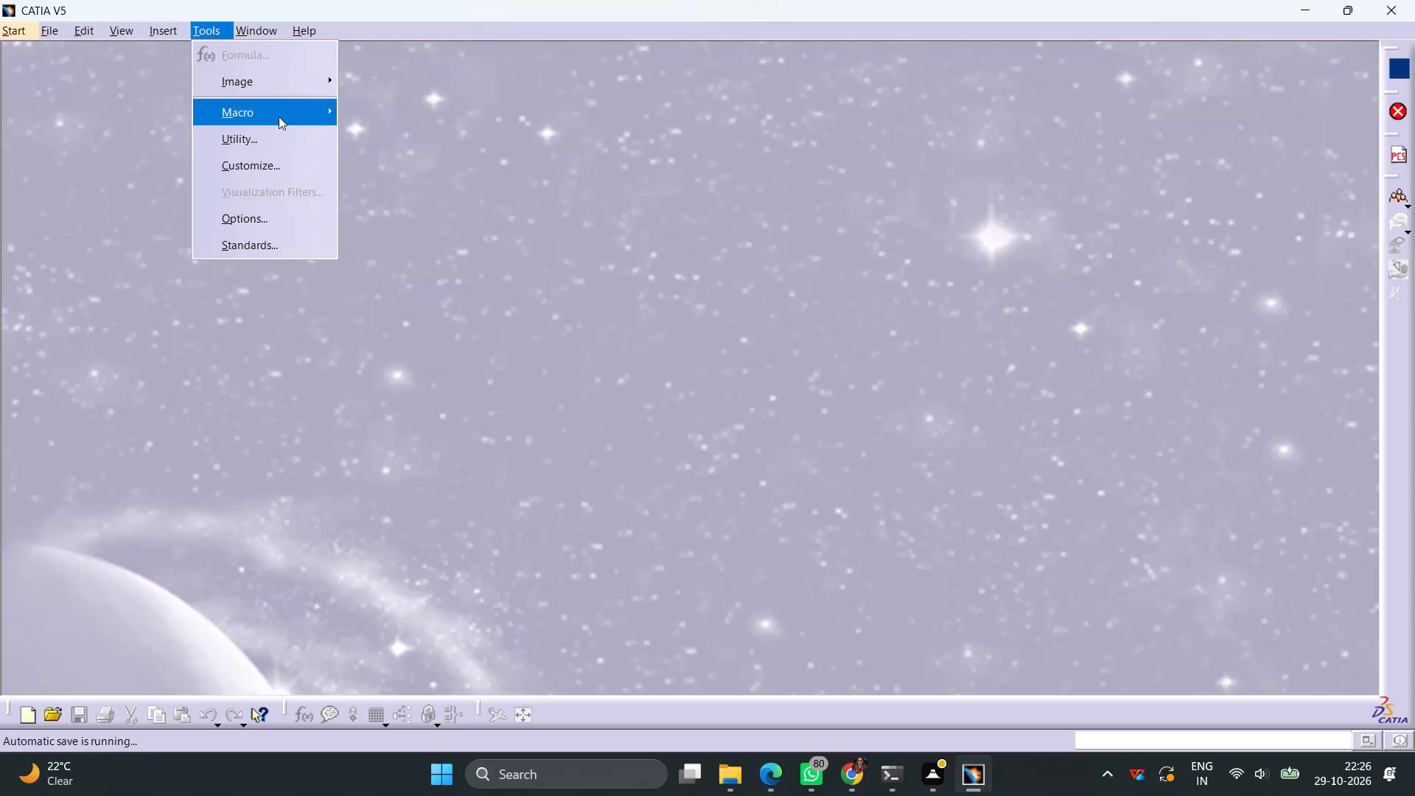
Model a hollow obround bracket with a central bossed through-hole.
Start recording a new macro, choosing its scripting language and keeping the current macro library.
{"action": "left_click", "coordinate": [279, 116]}
{"action": "left_click", "coordinate": [394, 140]}
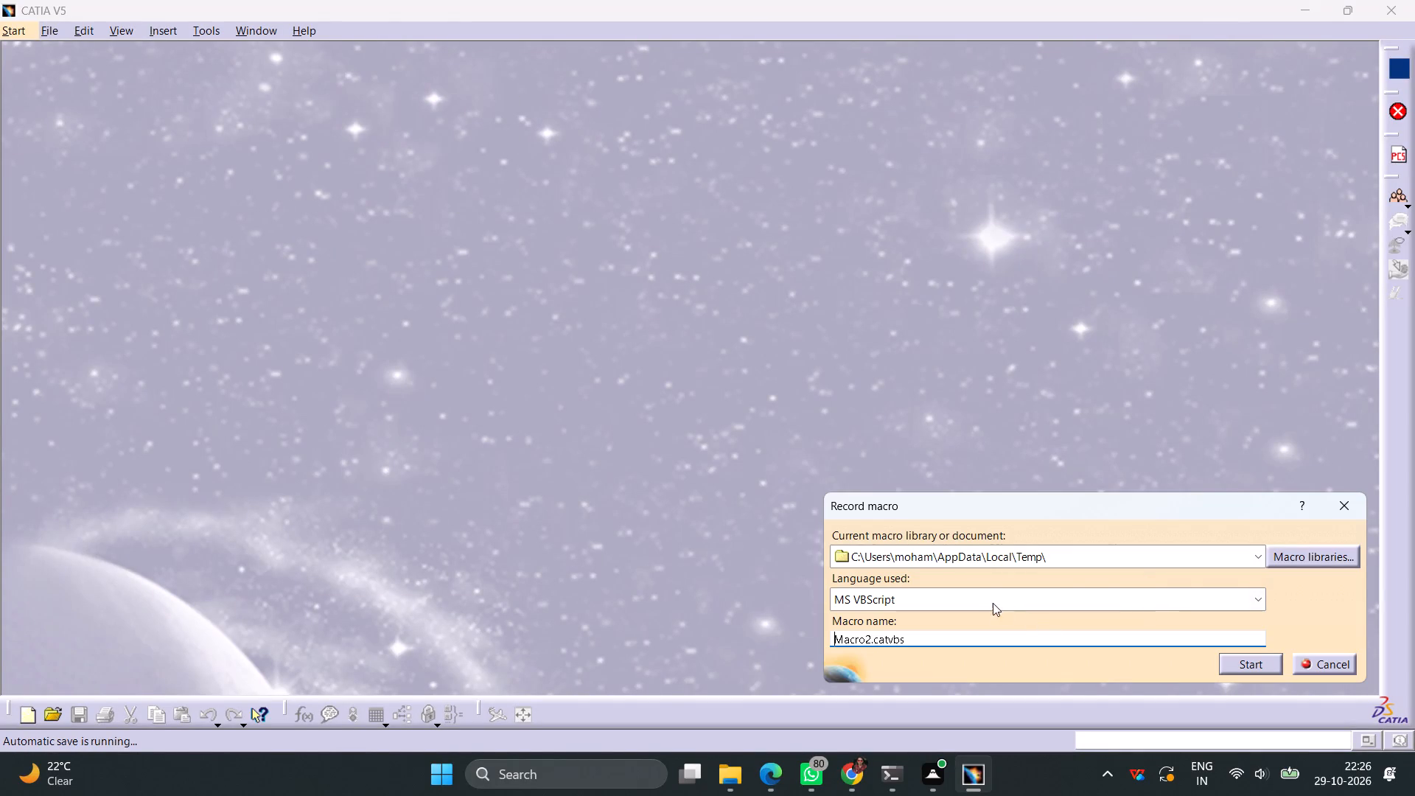
{"action": "left_click", "coordinate": [990, 603]}
{"action": "left_click", "coordinate": [894, 621]}
{"action": "left_click", "coordinate": [1240, 666]}
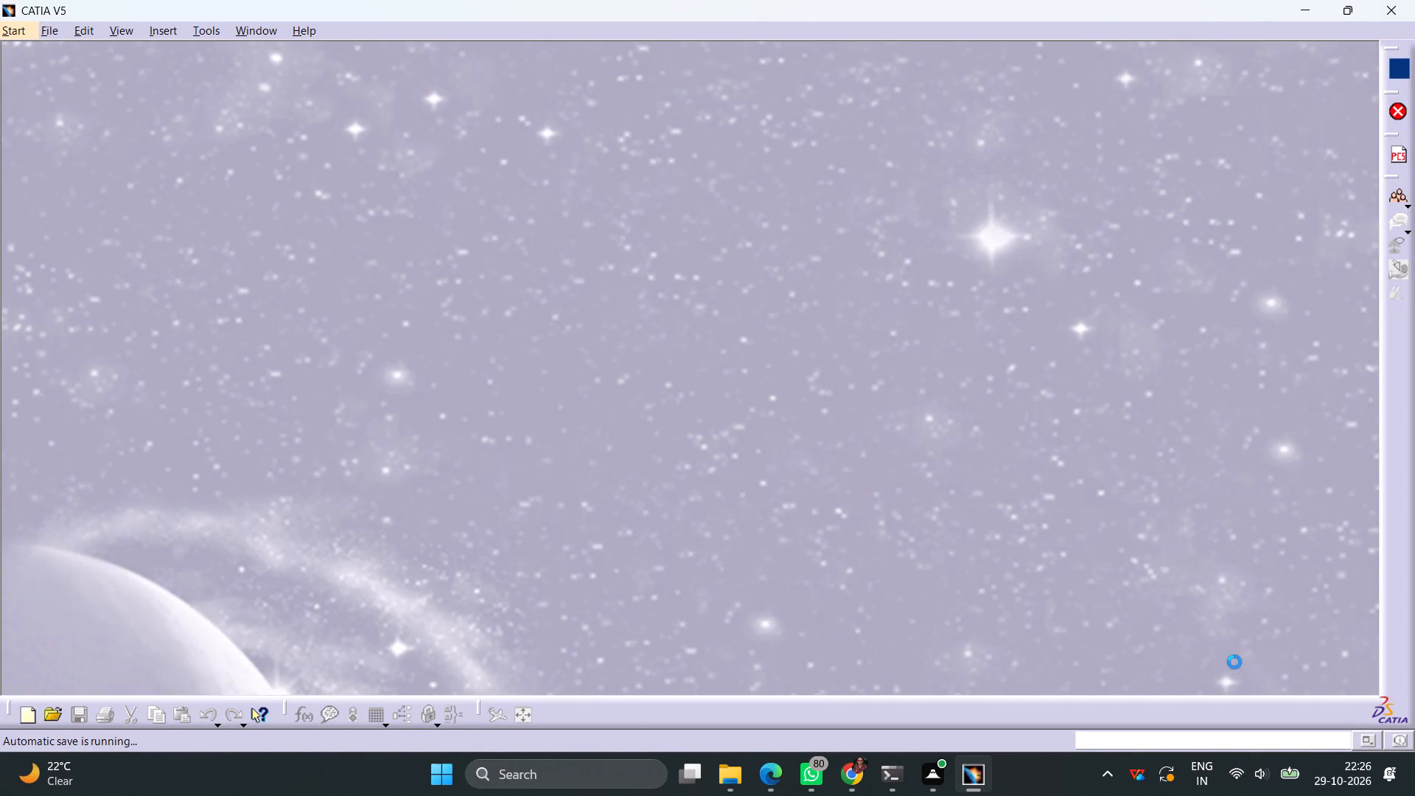
Create a new part in the Part Design workbench of Mechanical Design.
{"action": "left_click", "coordinate": [17, 28]}
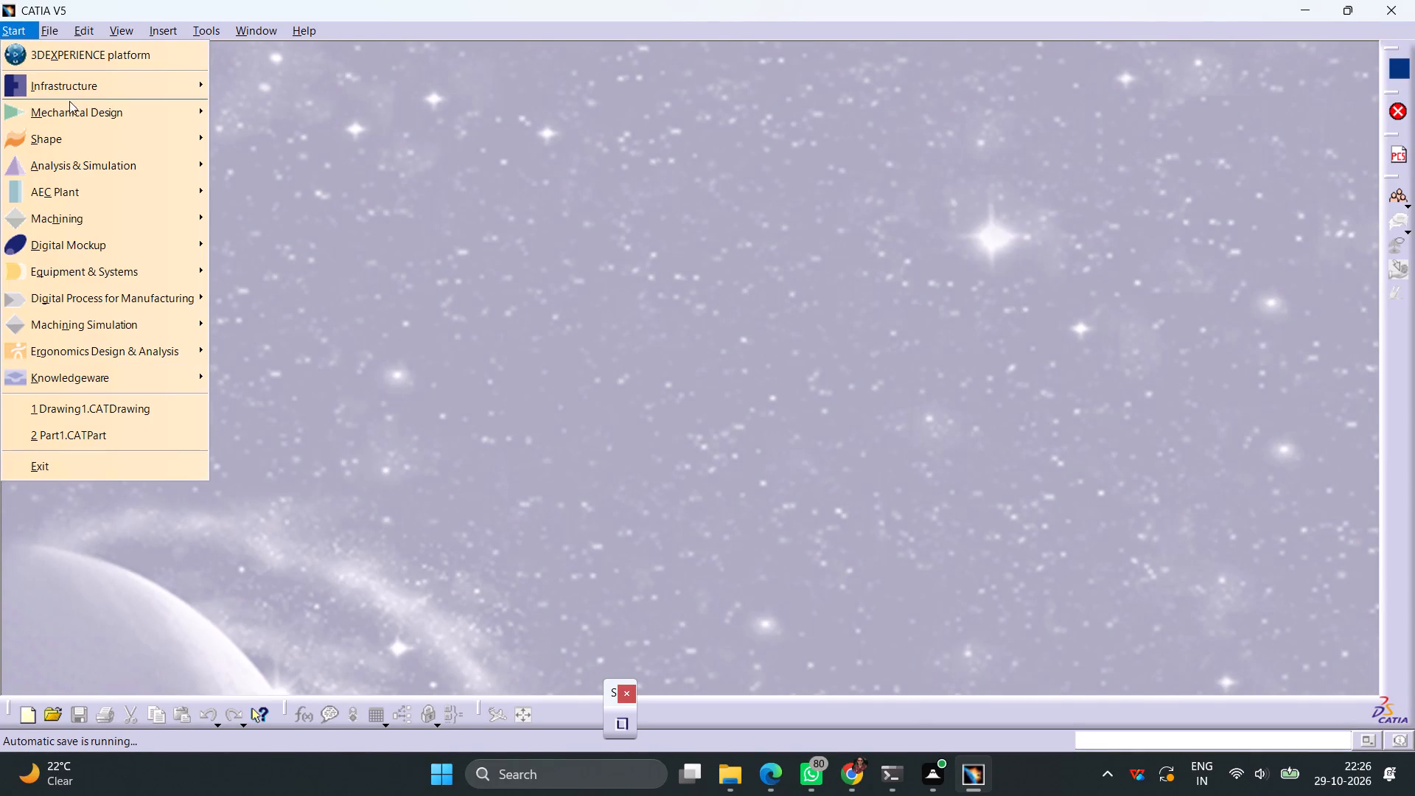
{"action": "left_click", "coordinate": [76, 109]}
{"action": "left_click", "coordinate": [270, 122]}
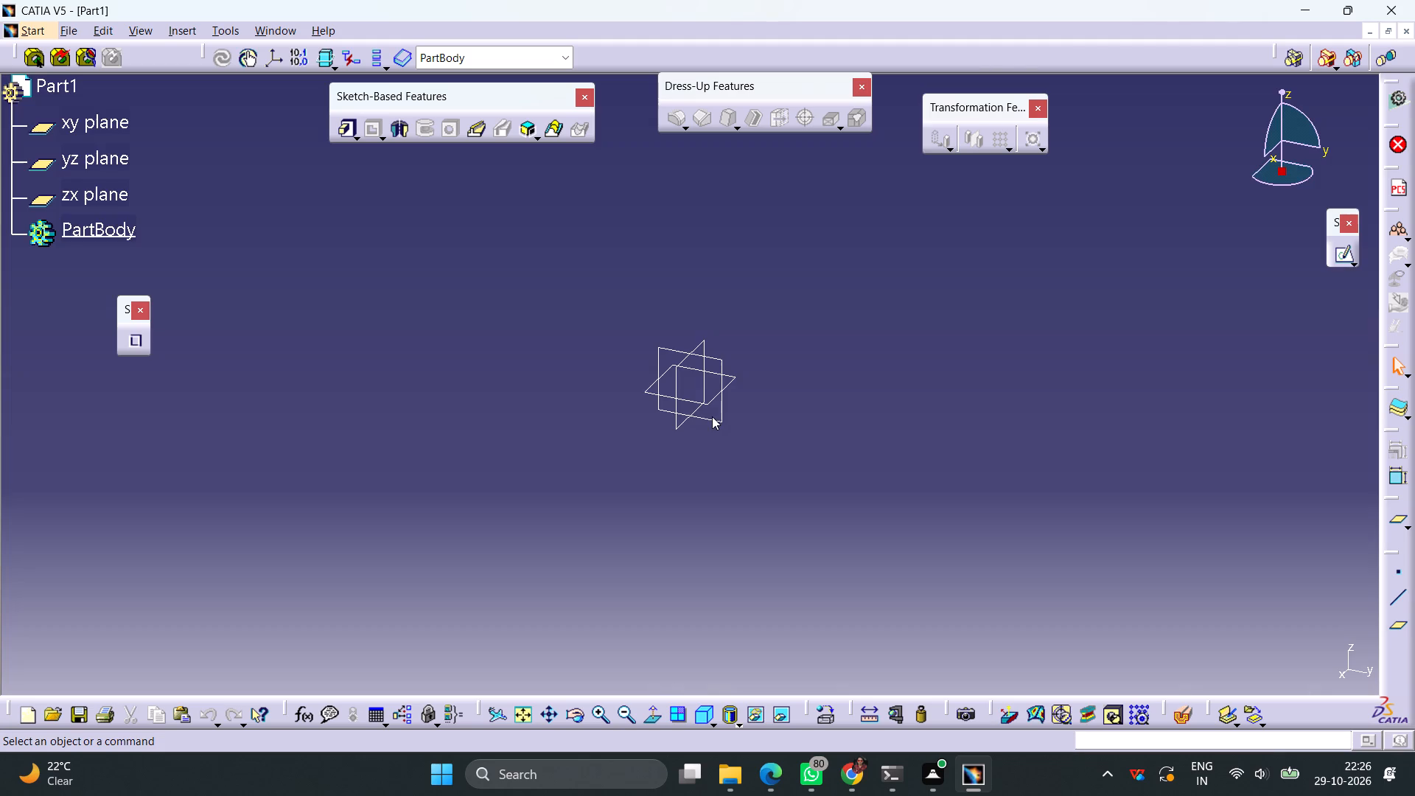
Open a new sketch on the yz plane.
{"action": "left_click", "coordinate": [717, 418]}
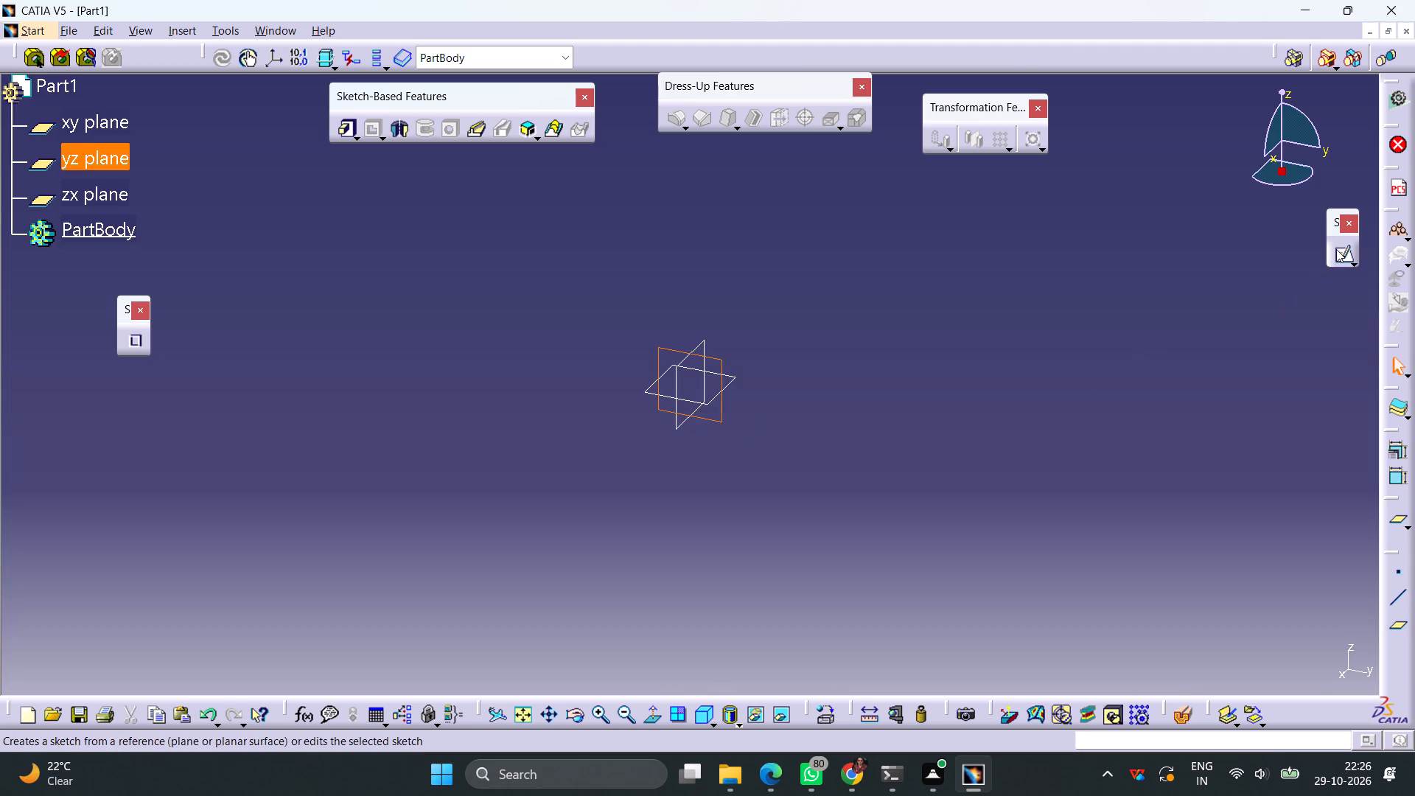
{"action": "left_click", "coordinate": [1336, 249]}
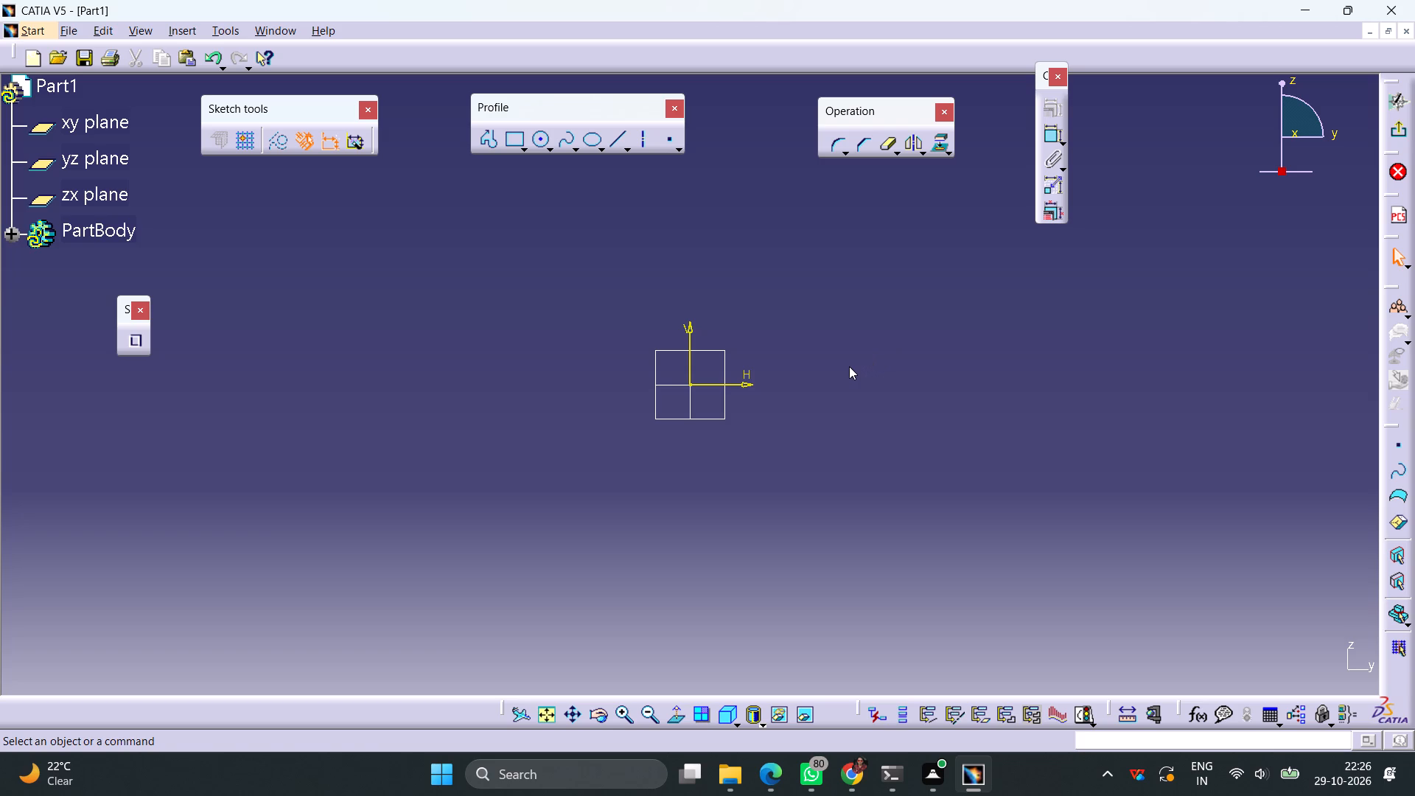
Switch to the Edge browser and view the bracket's dimensioned reference drawing, Solidworks.jpg.
{"action": "left_click", "coordinate": [775, 783]}
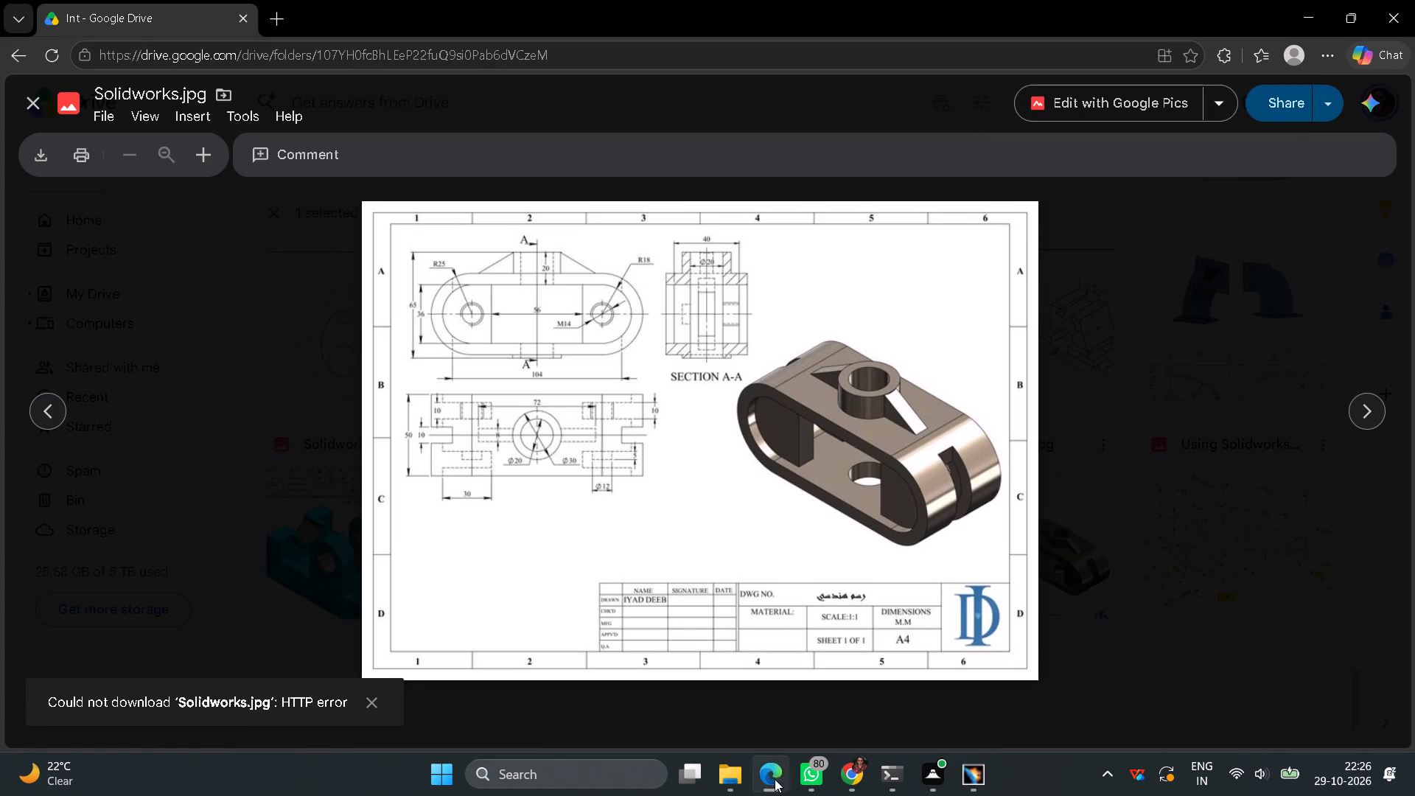
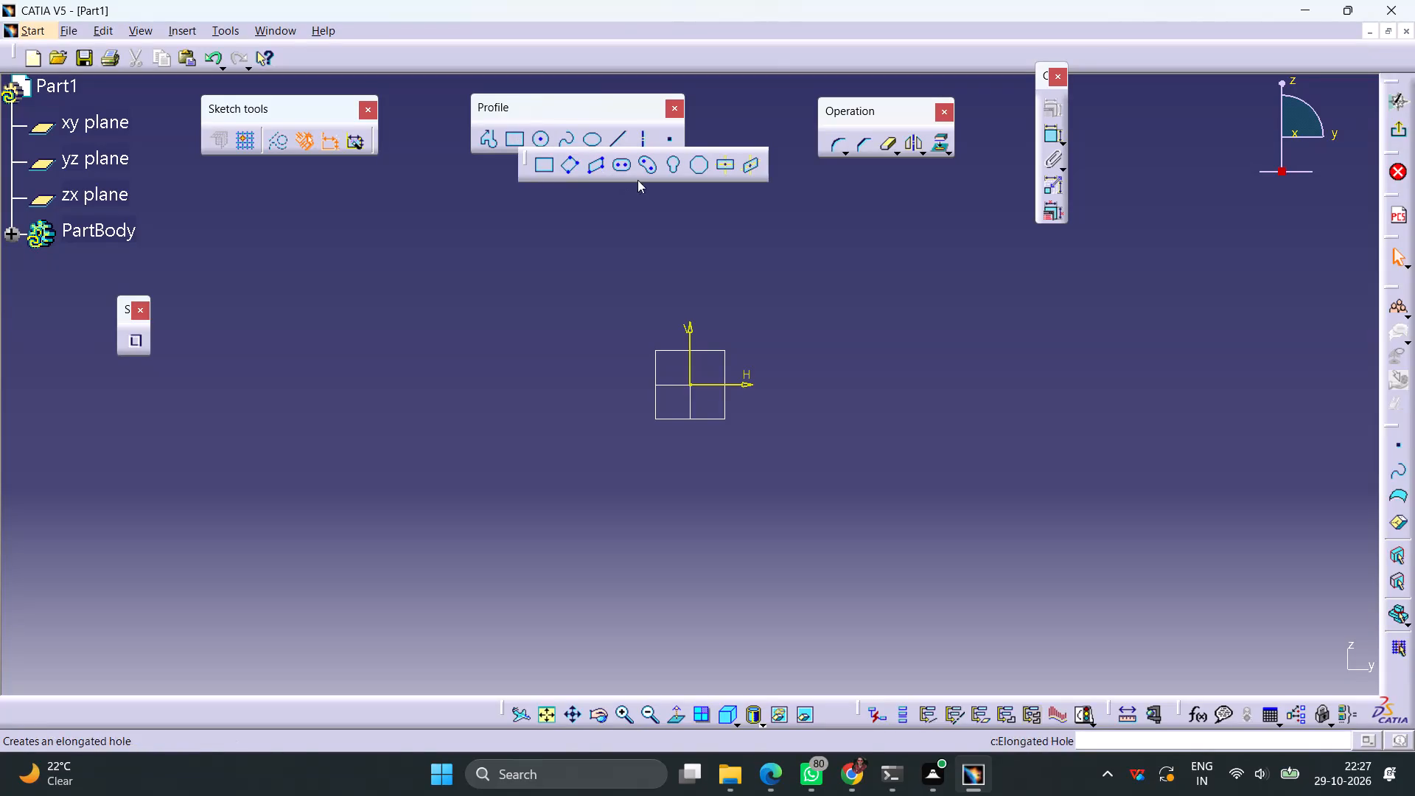
Sketch a centred rectangle about 228 mm wide and 79 mm high around the sketch origin.
{"action": "left_click", "coordinate": [720, 164]}
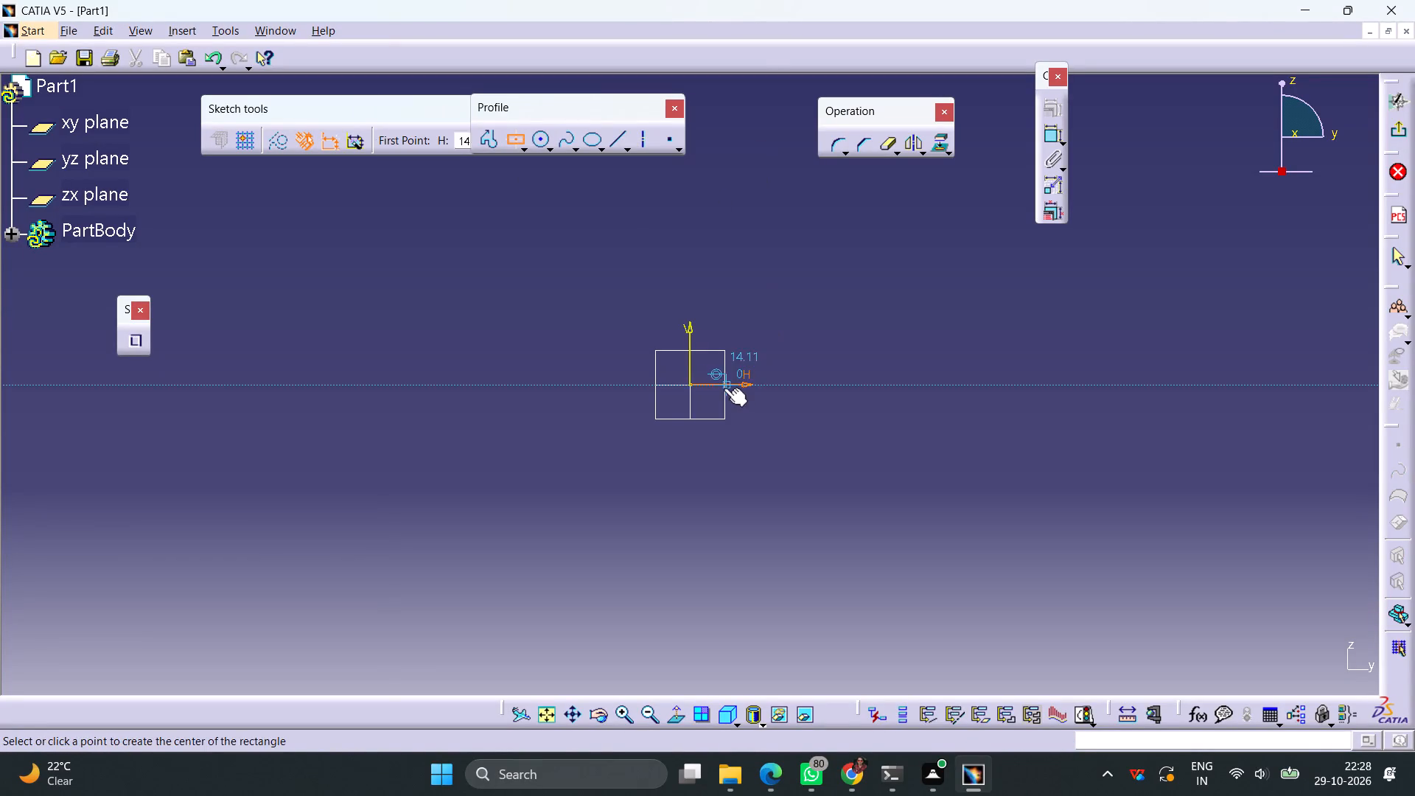
{"action": "left_click", "coordinate": [691, 385]}
{"action": "left_click", "coordinate": [985, 282]}
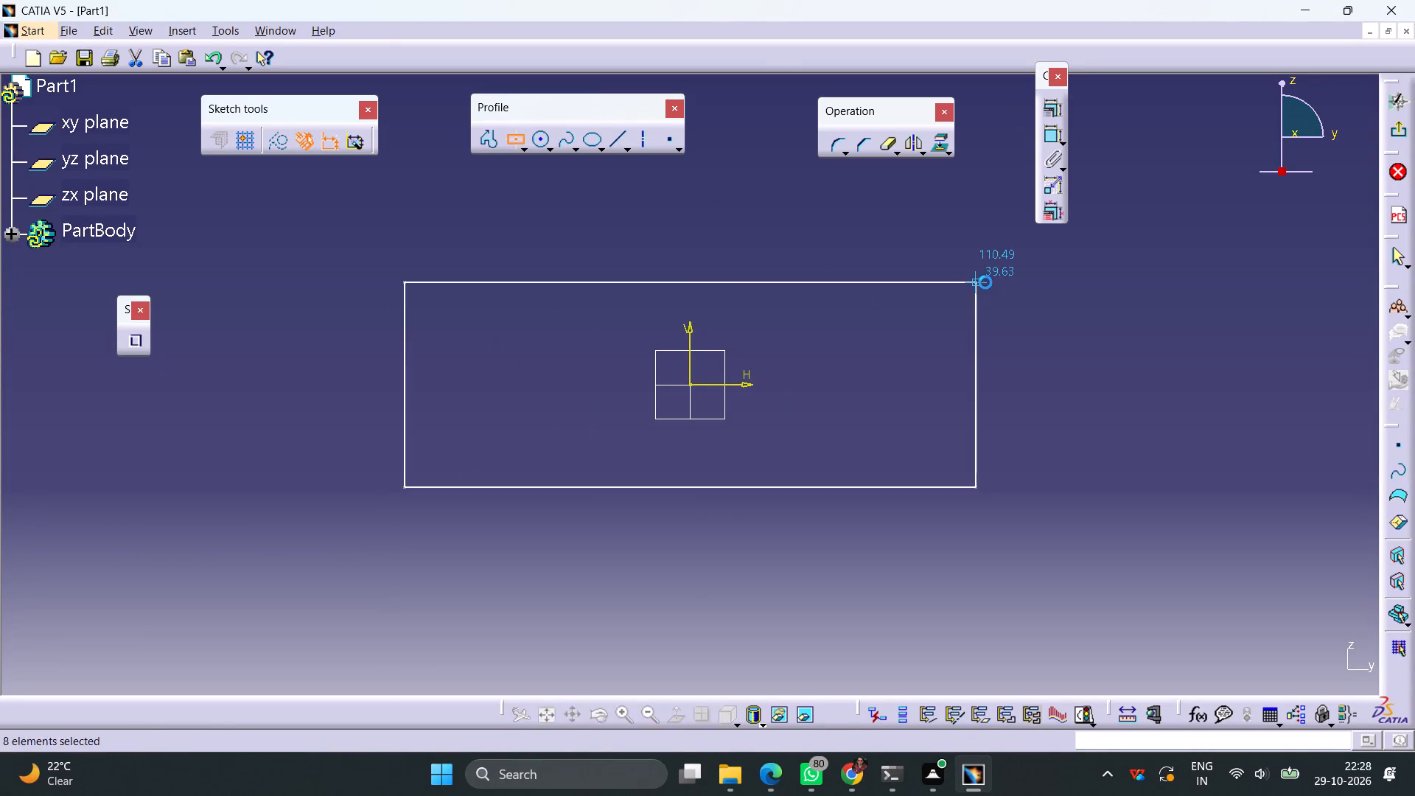
{"action": "left_click", "coordinate": [1073, 259]}
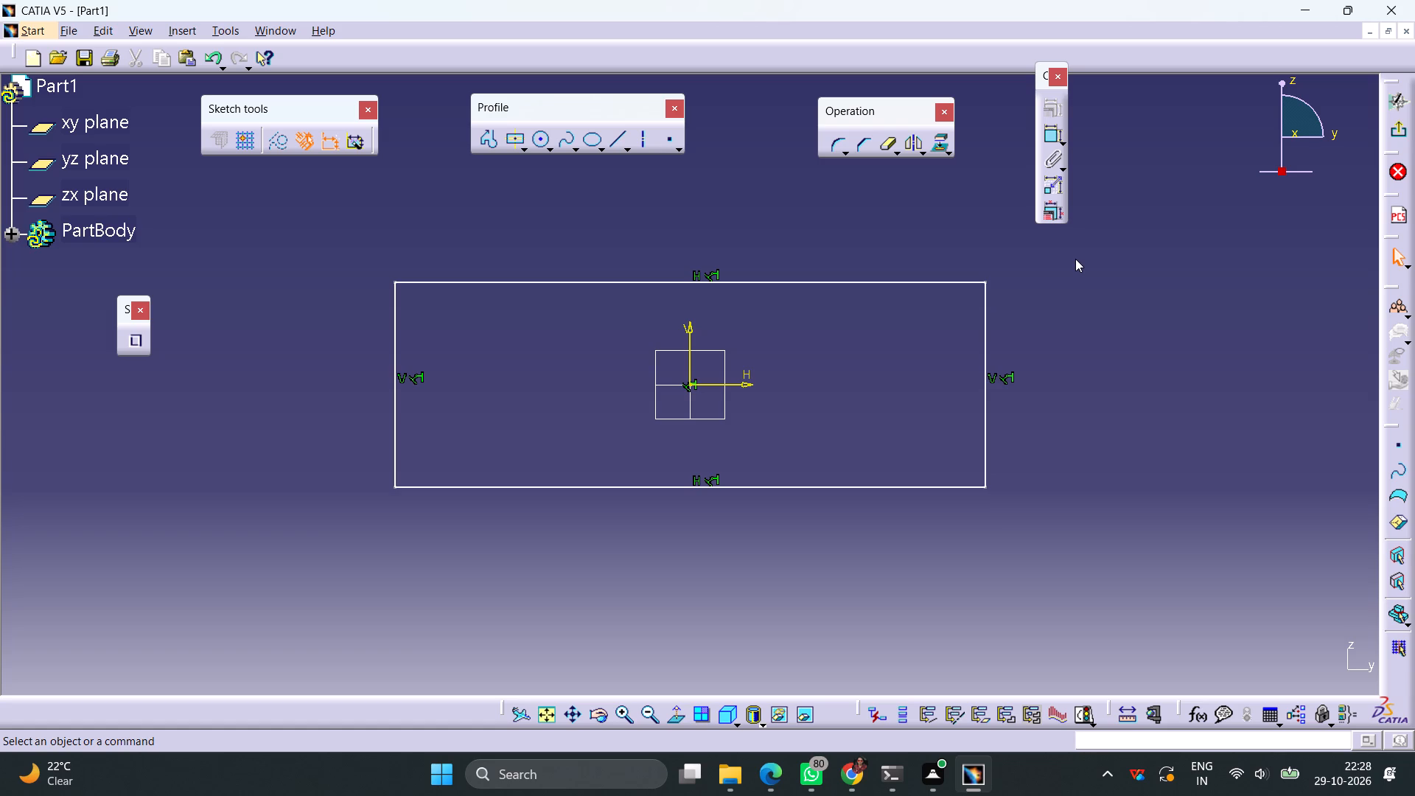
Constrain the rectangle's horizontal width to 104 mm.
{"action": "left_click", "coordinate": [1049, 136]}
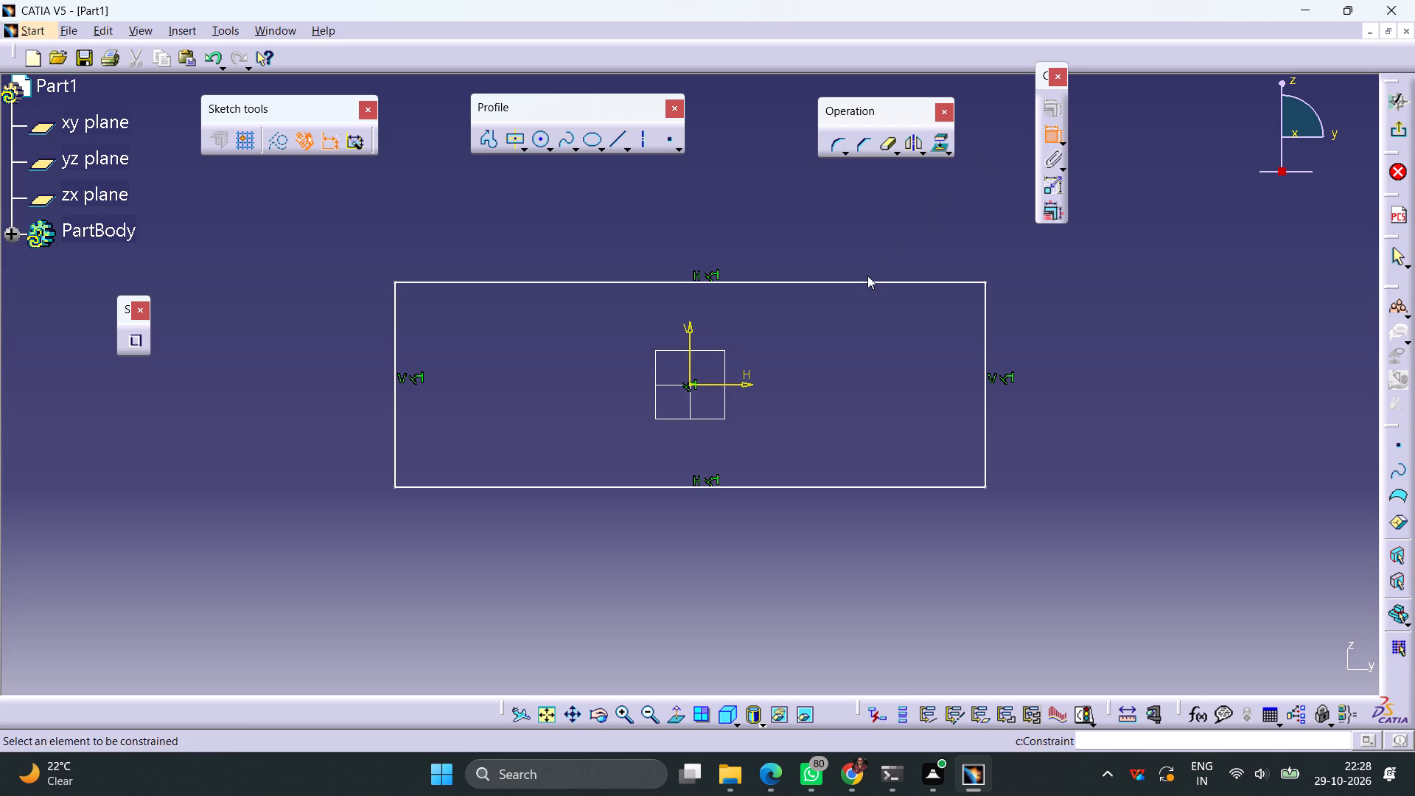
{"action": "left_click", "coordinate": [865, 281]}
{"action": "left_click", "coordinate": [845, 241]}
{"action": "left_click", "coordinate": [855, 240]}
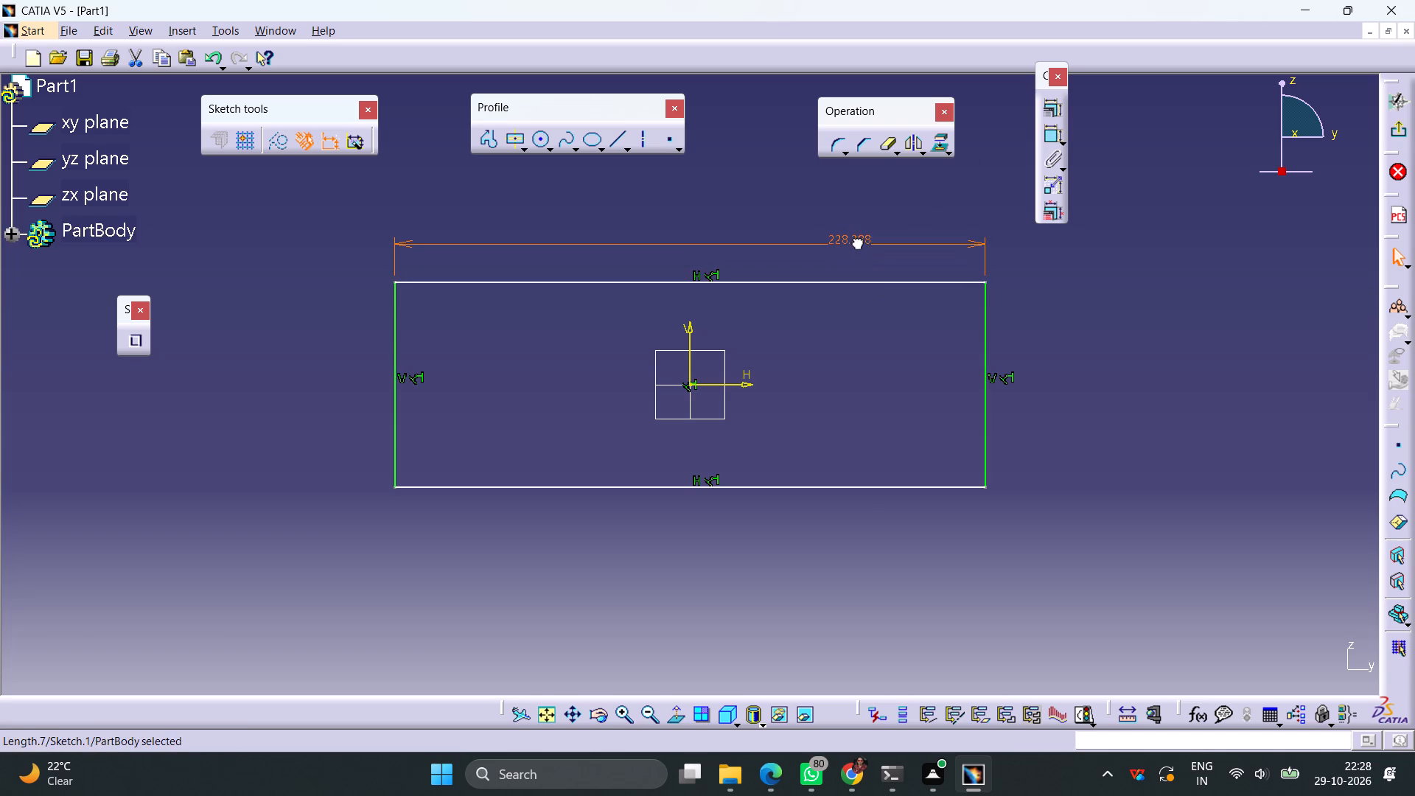
{"action": "left_click", "coordinate": [855, 240]}
{"action": "type", "text": "104"}
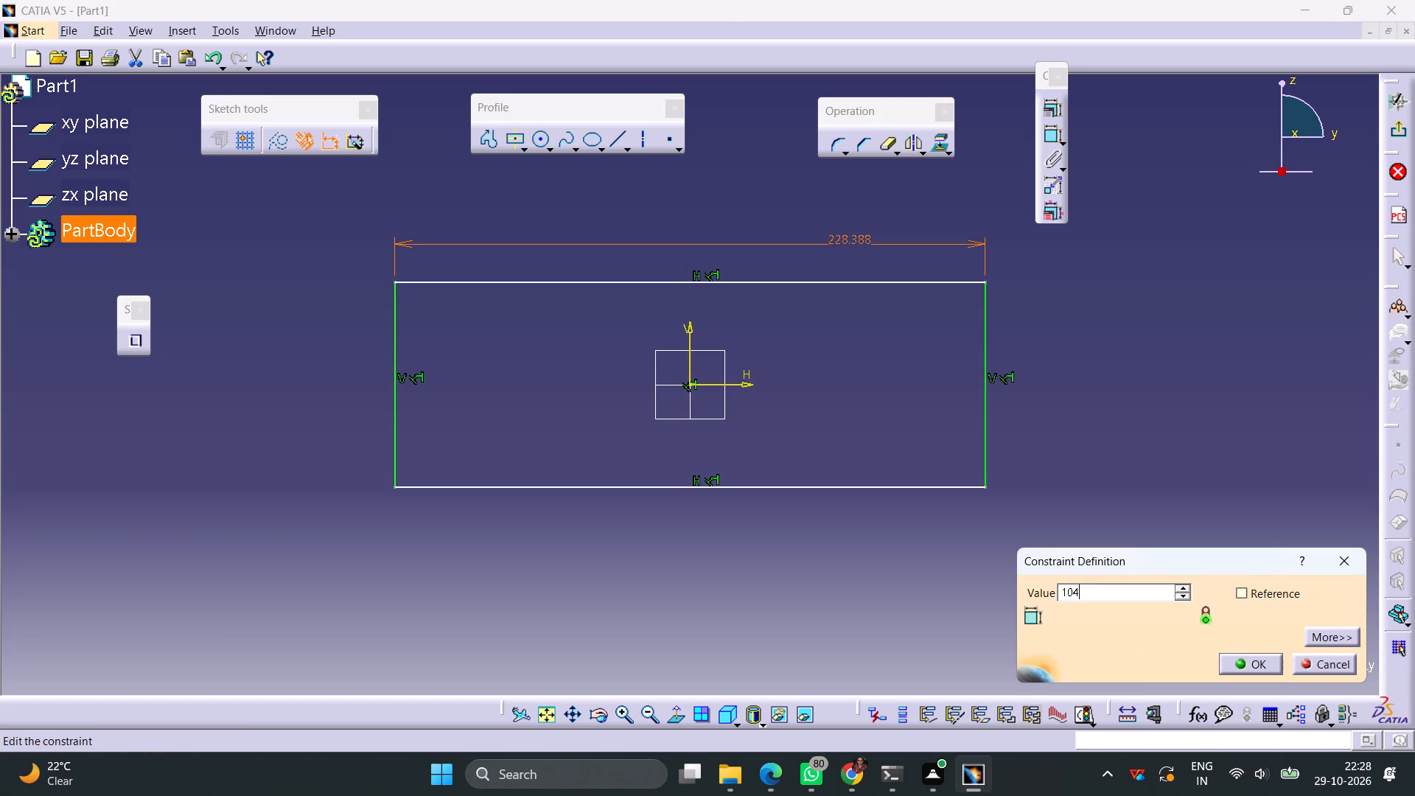
{"action": "key", "text": "Return"}
{"action": "left_click", "coordinate": [915, 341]}
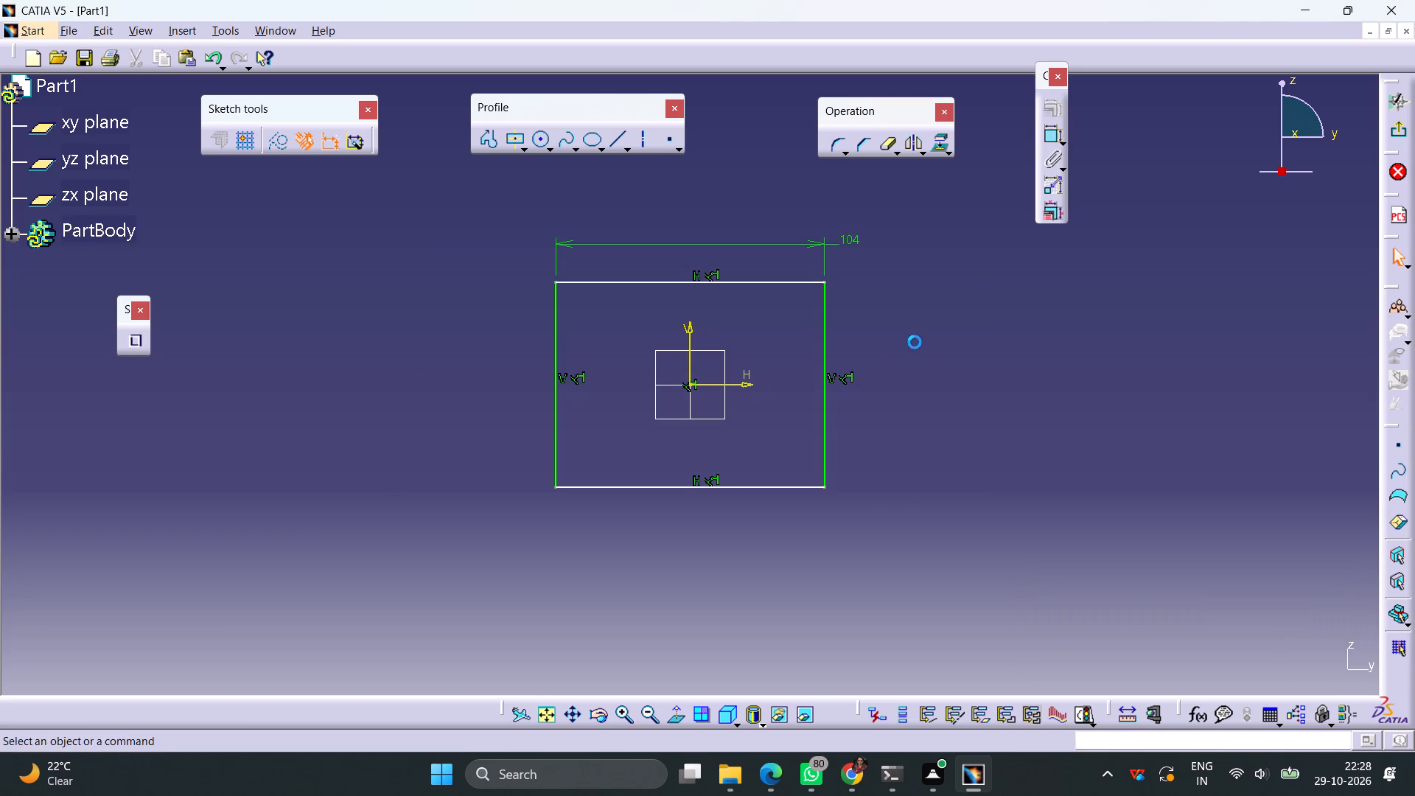
Constrain the rectangle's vertical height to 56 mm.
{"action": "left_click", "coordinate": [825, 341]}
{"action": "left_click", "coordinate": [1044, 135]}
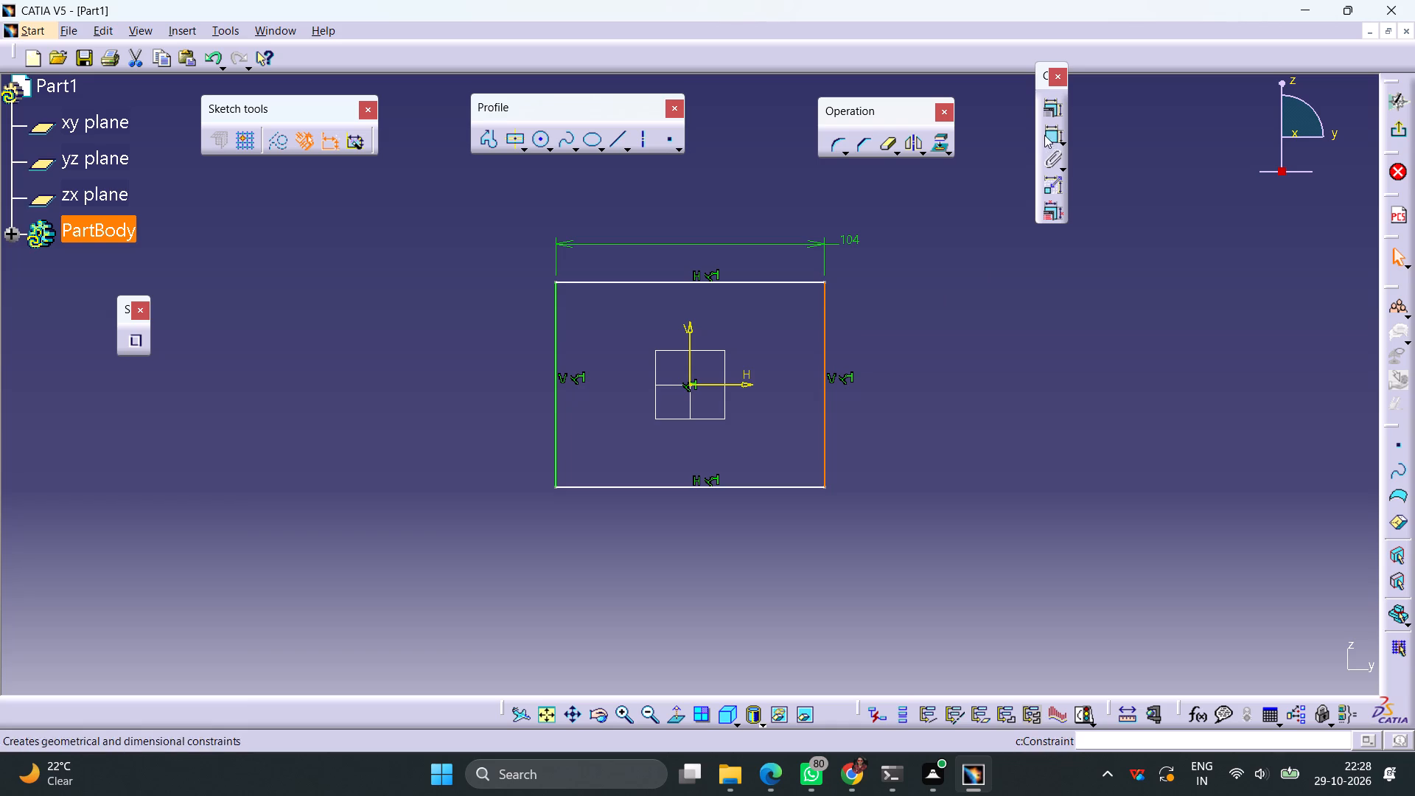
{"action": "left_click", "coordinate": [934, 363]}
{"action": "double_click", "coordinate": [937, 357]}
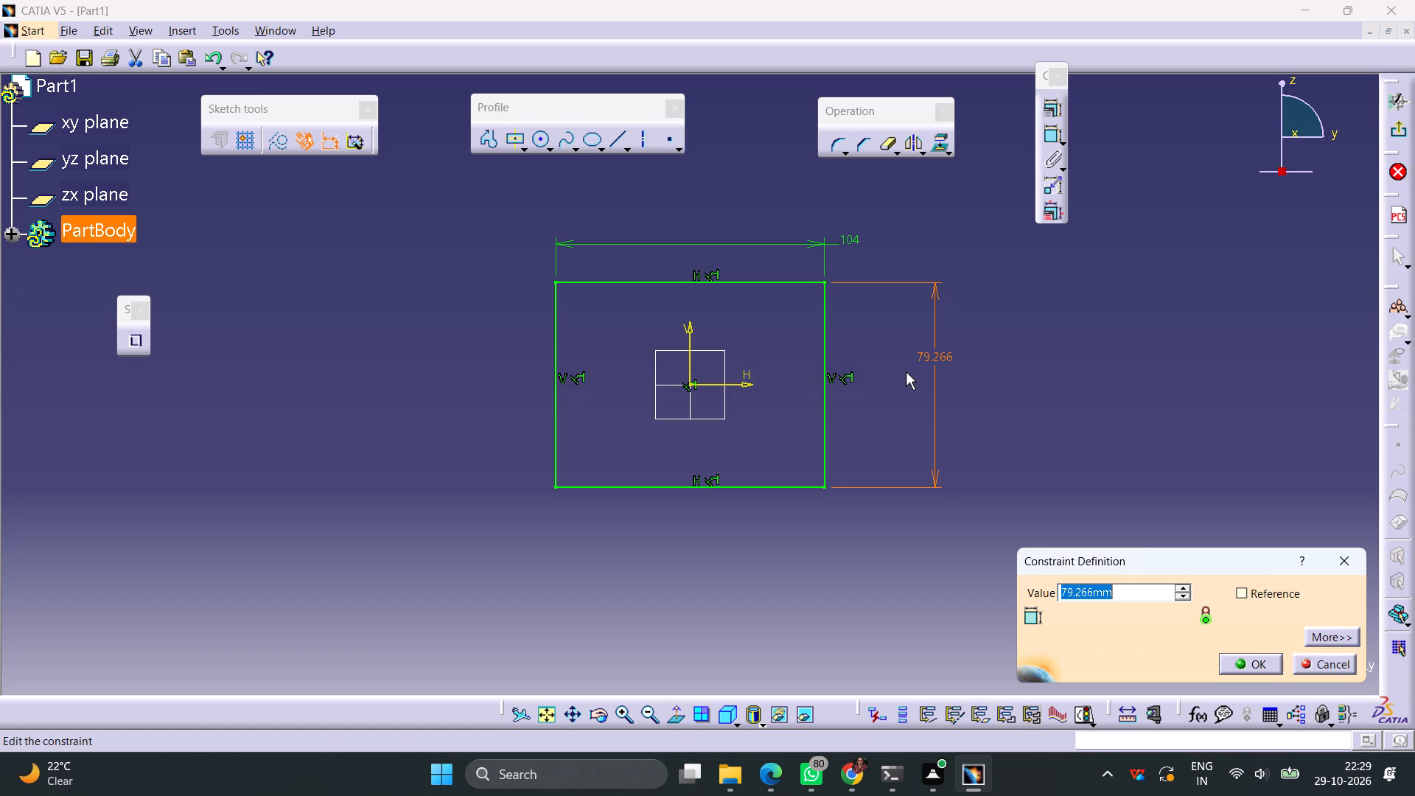
{"action": "double_click", "coordinate": [942, 357]}
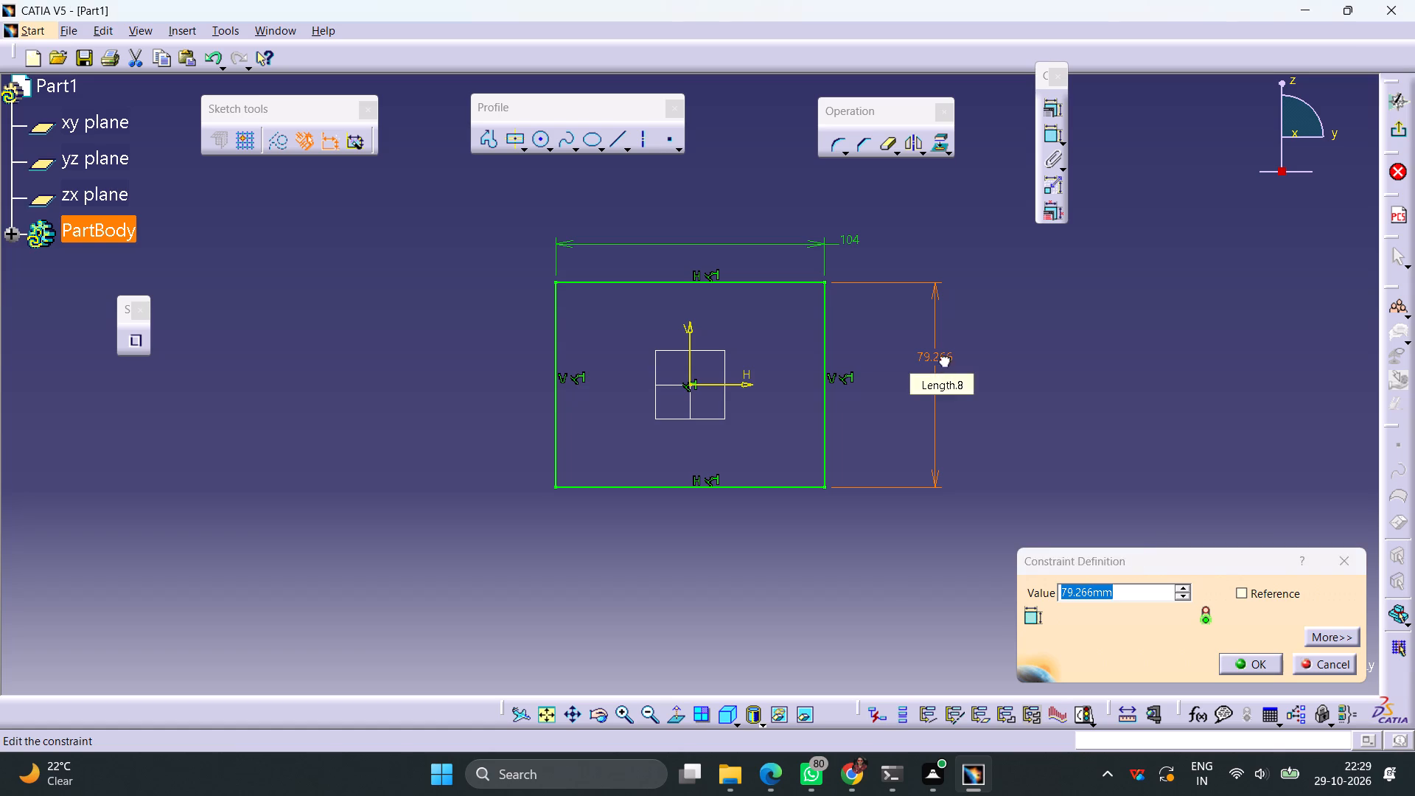
{"action": "type", "text": "56"}
{"action": "key", "text": "Return"}
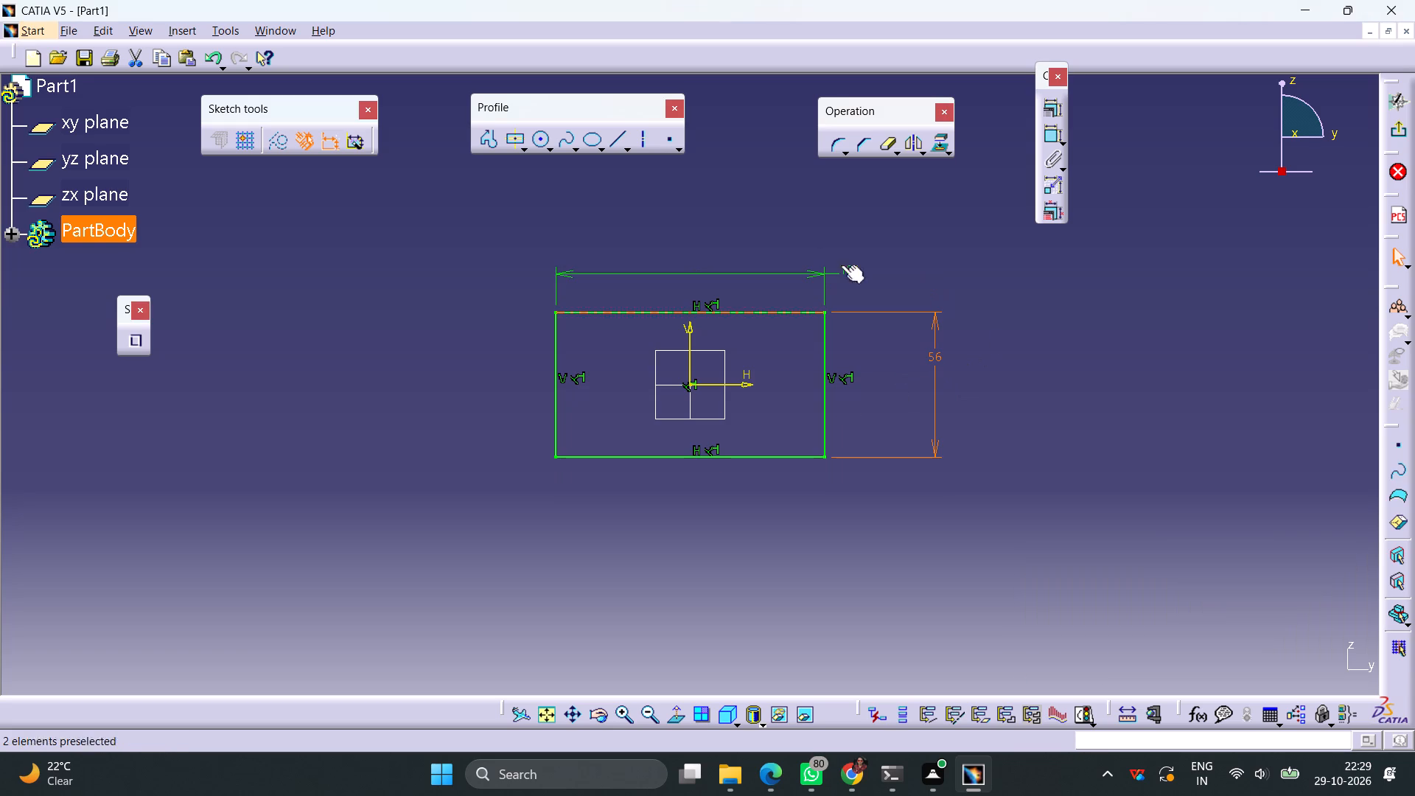
Add an outward-bulging three-point arc of about 28 mm radius between the corners of each short side of the rectangle.
{"action": "left_click", "coordinate": [547, 147]}
{"action": "left_click", "coordinate": [702, 165]}
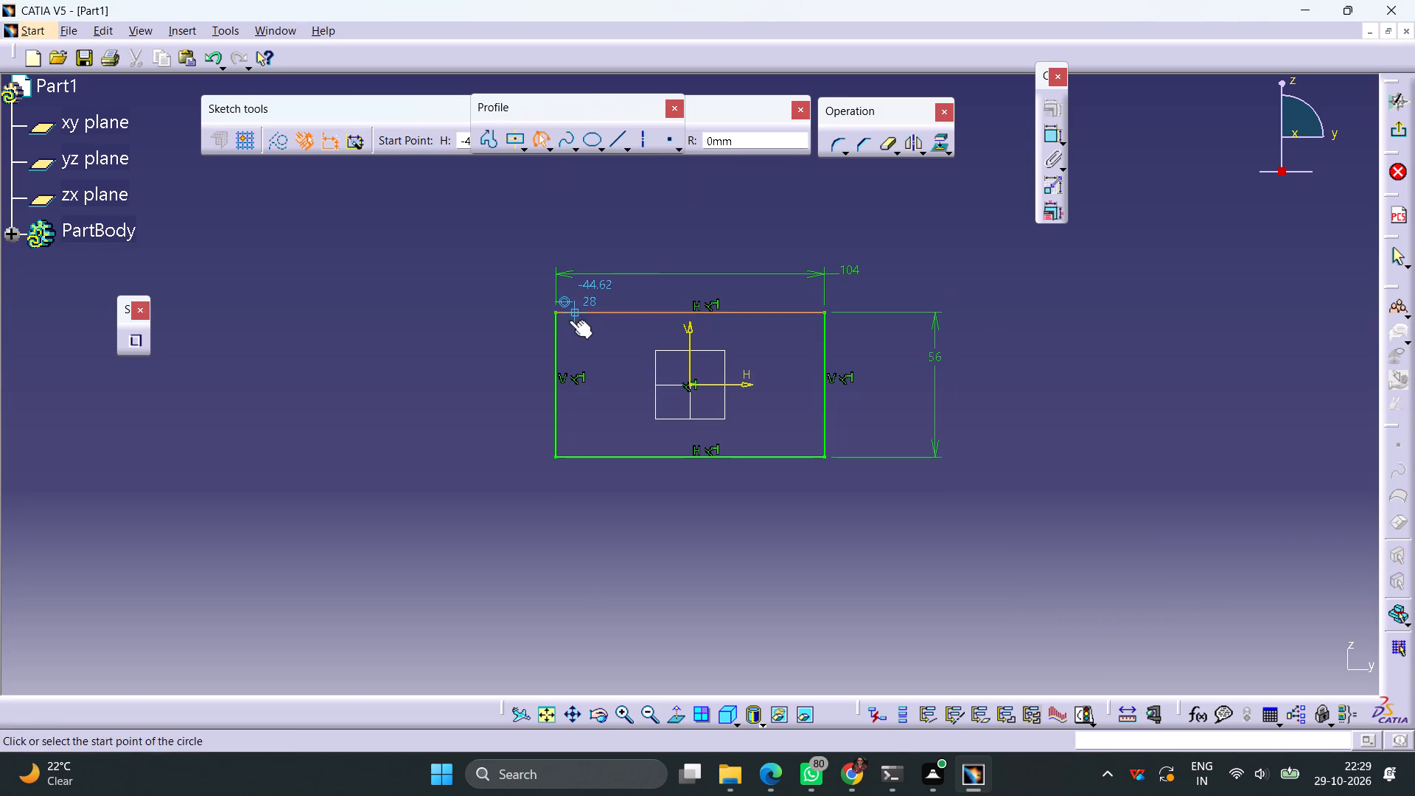
{"action": "left_click", "coordinate": [555, 313]}
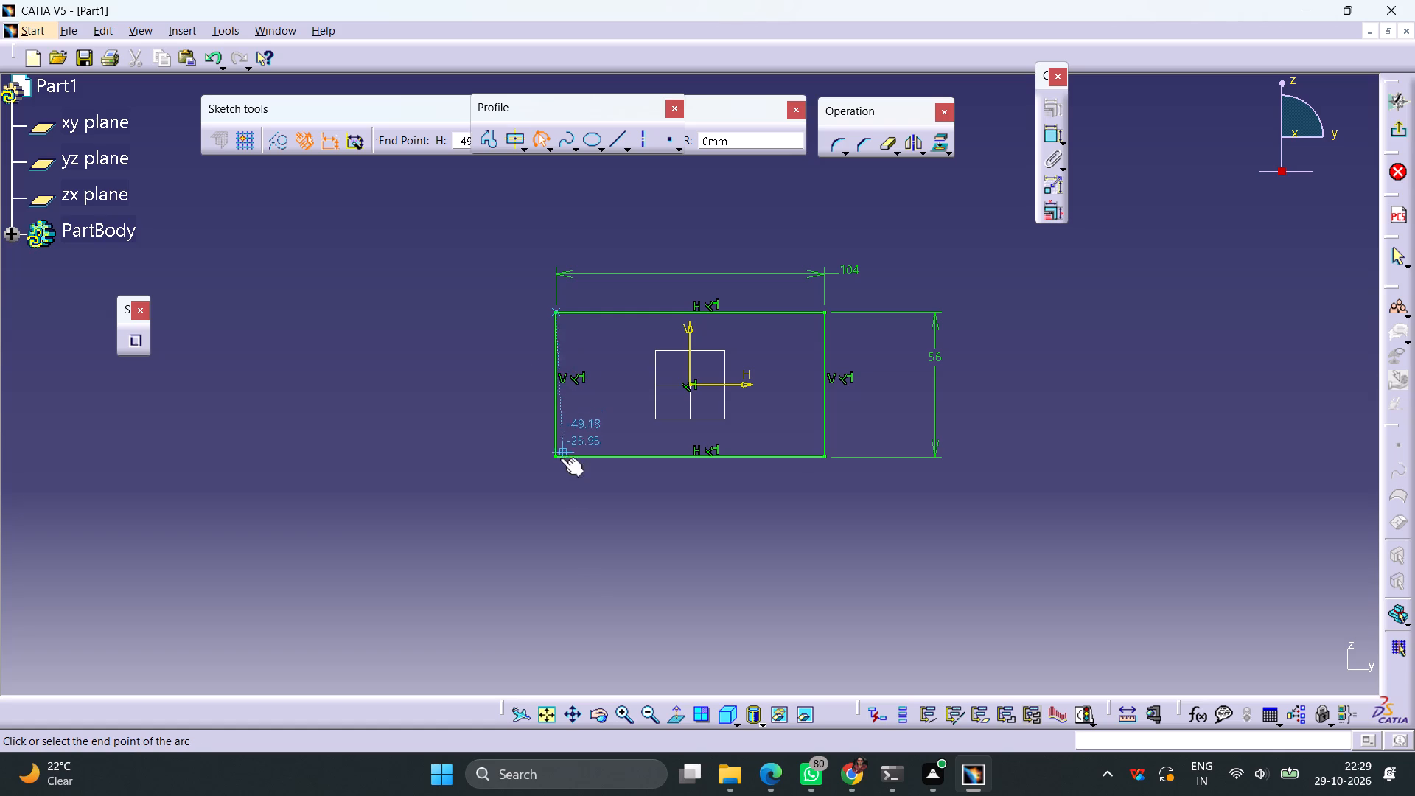
{"action": "left_click", "coordinate": [556, 453]}
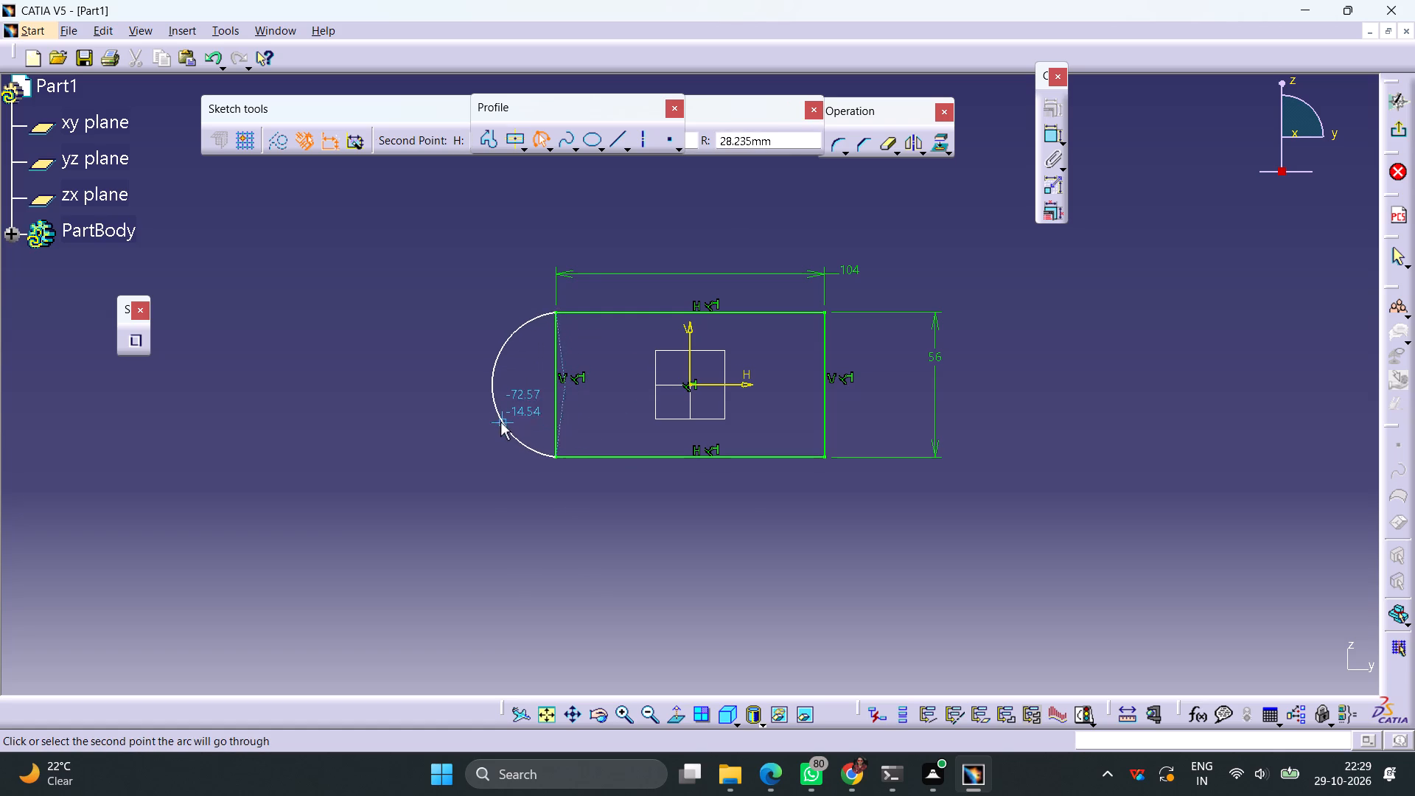
{"action": "left_click", "coordinate": [492, 419]}
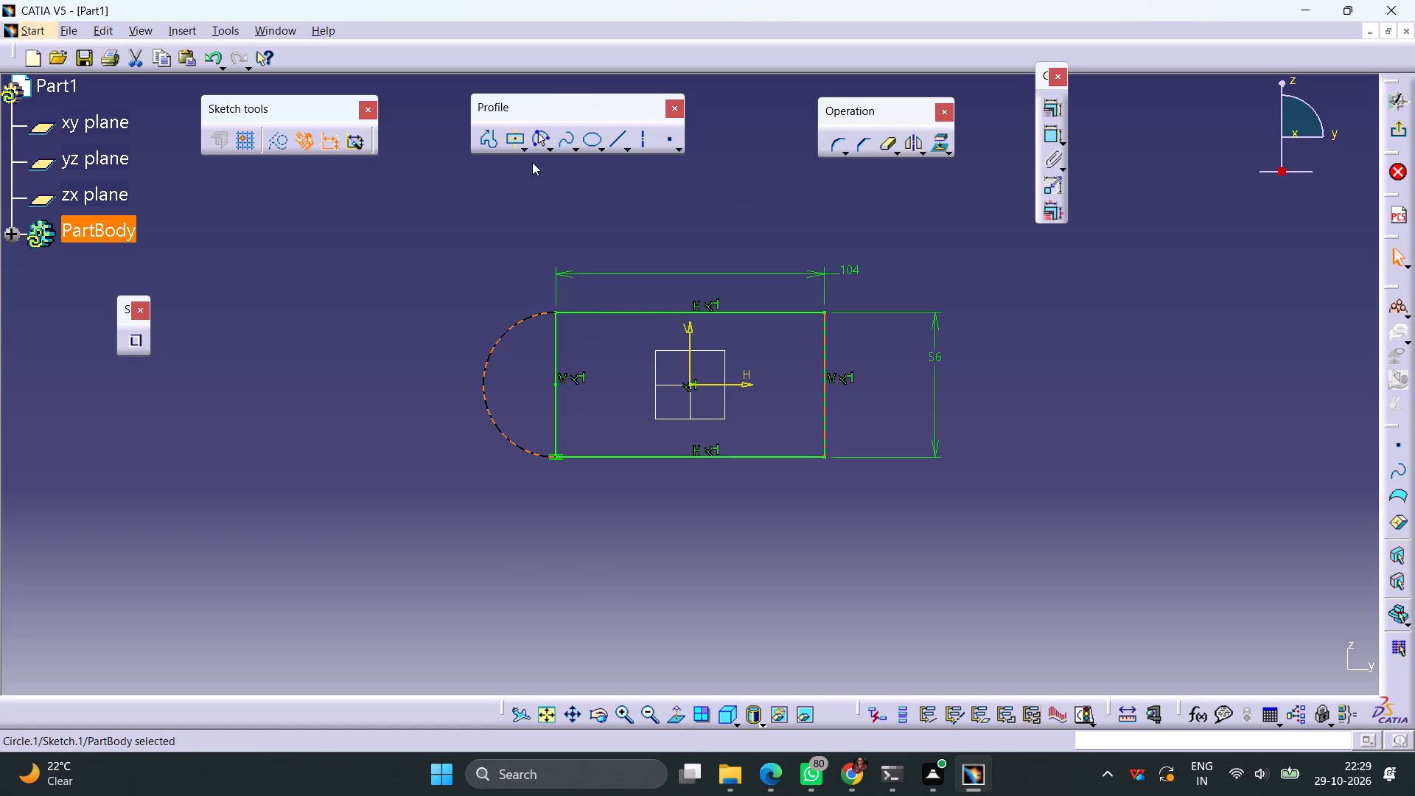
{"action": "left_click", "coordinate": [538, 143]}
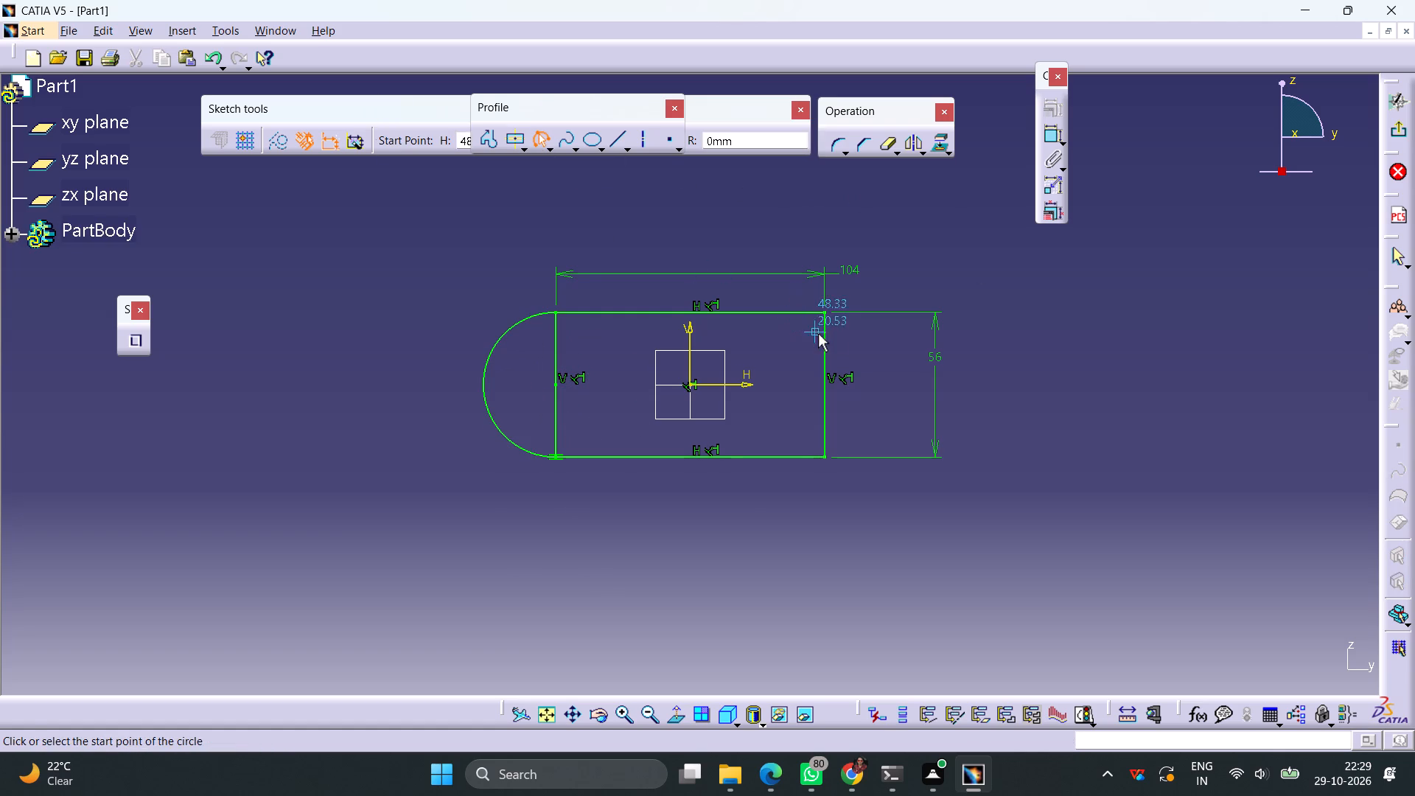
{"action": "left_click", "coordinate": [827, 311]}
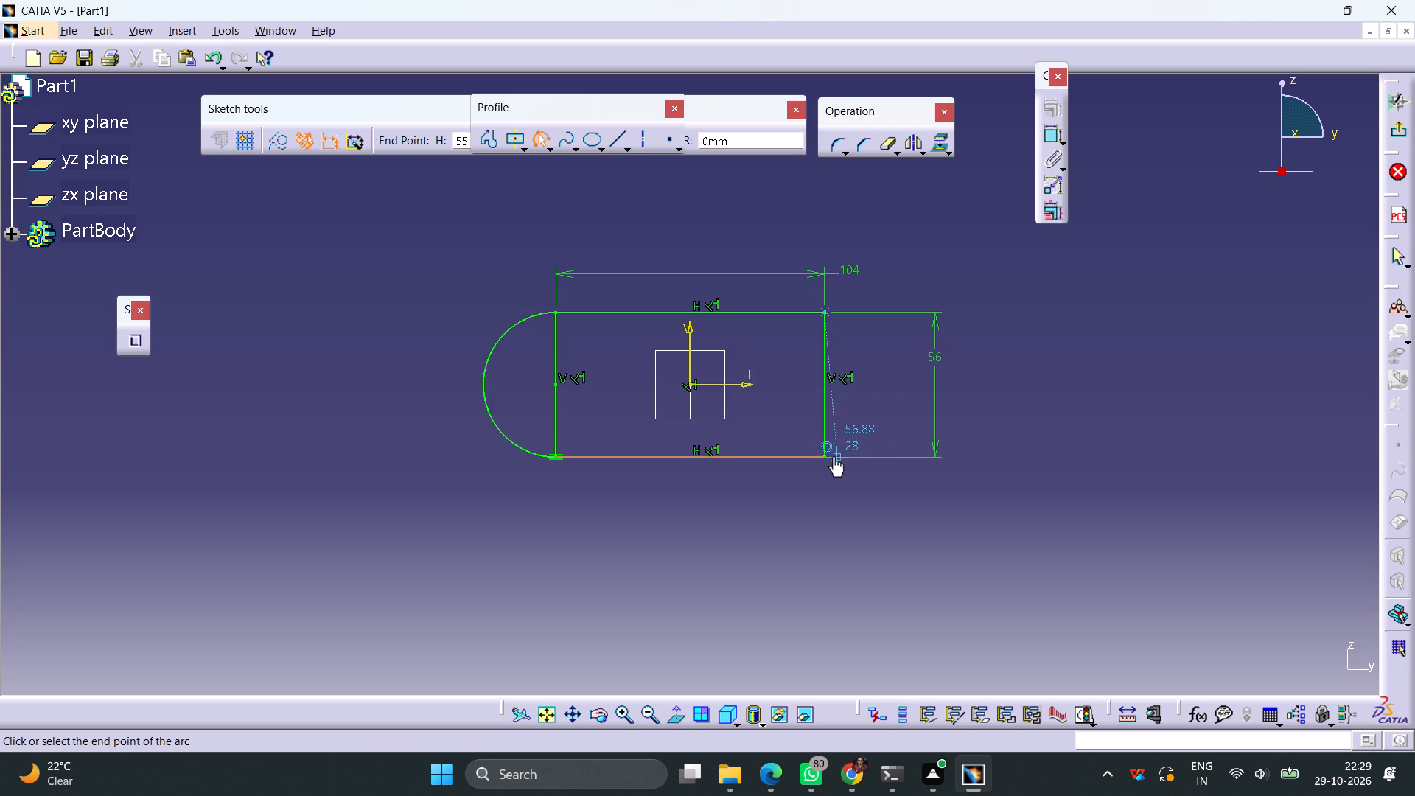
{"action": "left_click", "coordinate": [822, 457]}
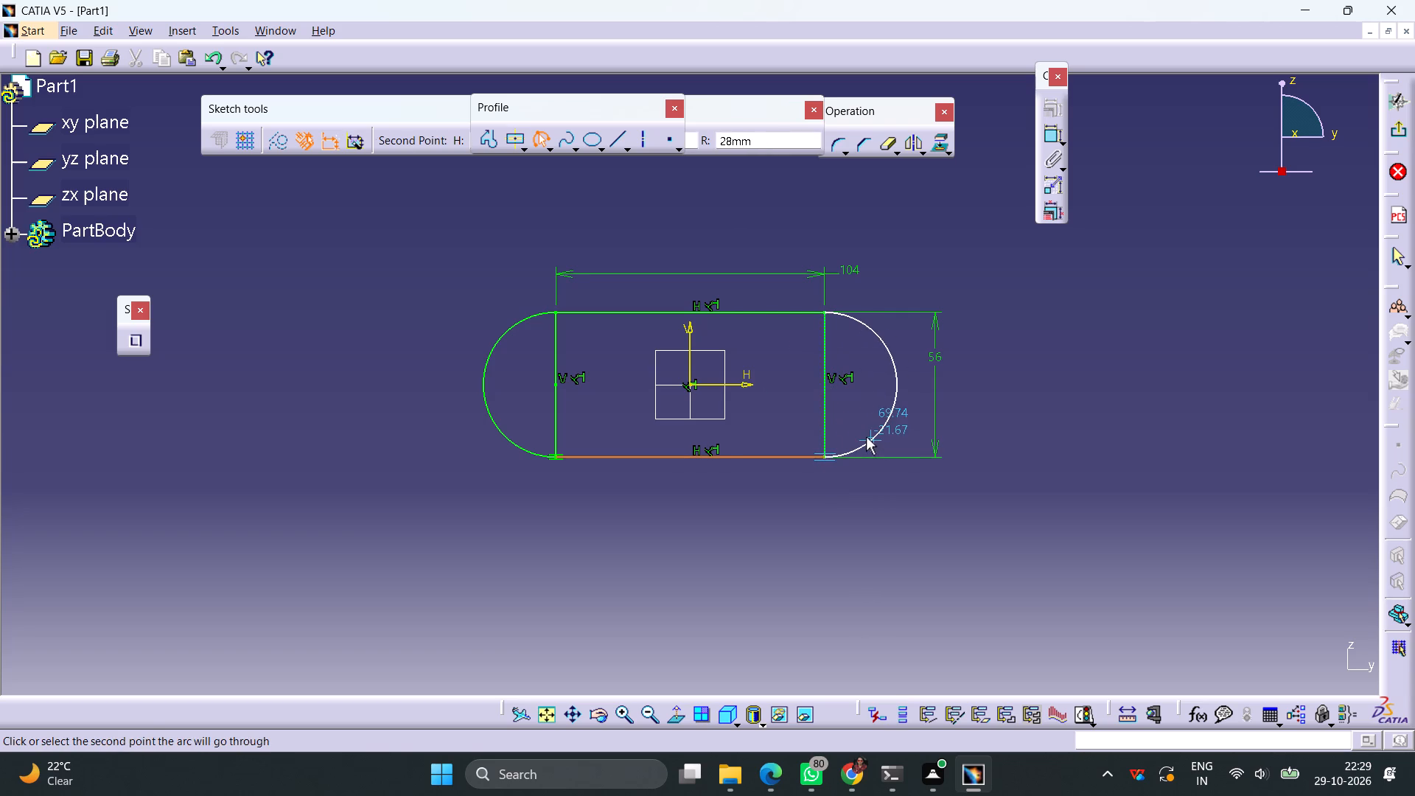
{"action": "left_click", "coordinate": [866, 437]}
Remove the rectangle's two vertical lines with Quick Trim, leaving a closed slot-shaped profile.
{"action": "left_click", "coordinate": [886, 147]}
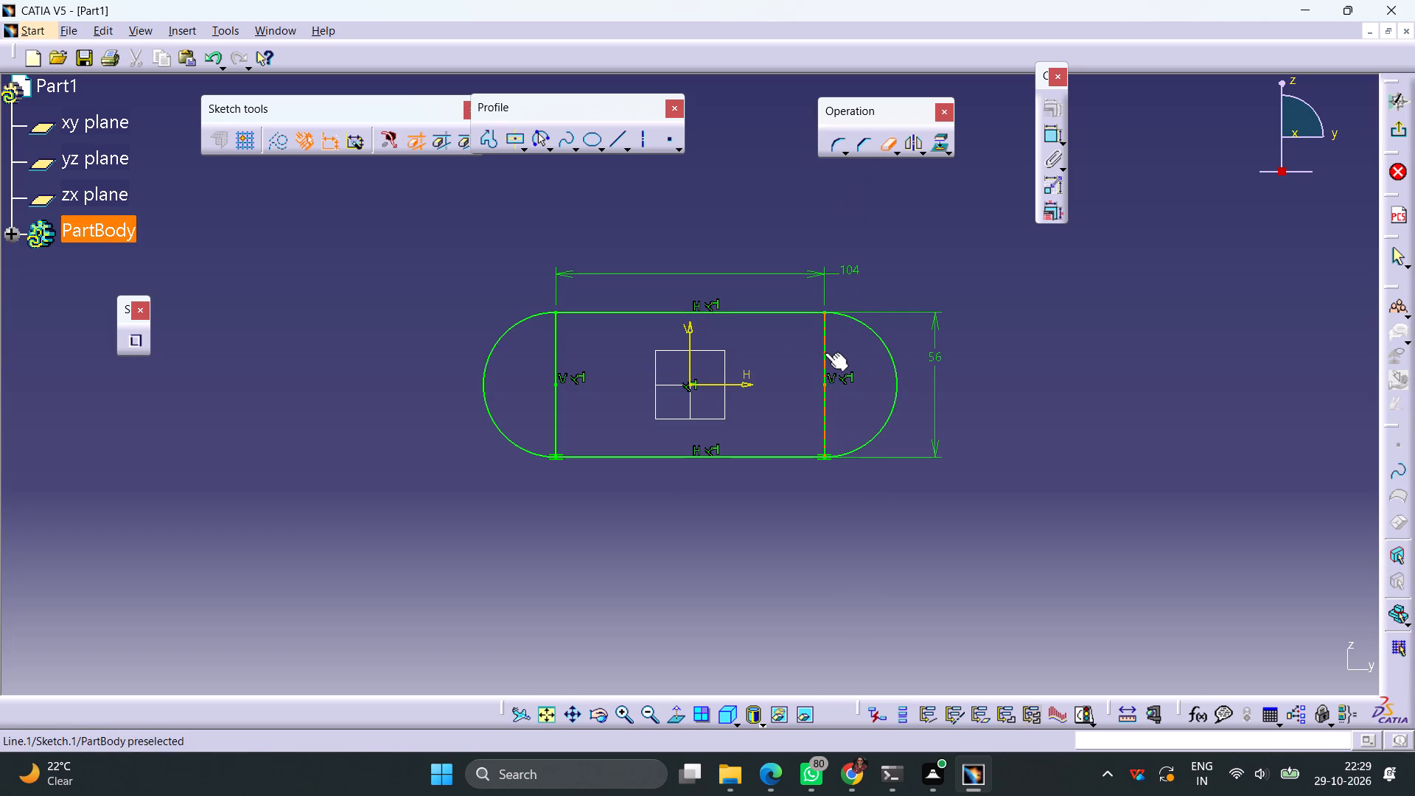
{"action": "left_click", "coordinate": [825, 352]}
{"action": "left_click", "coordinate": [751, 426]}
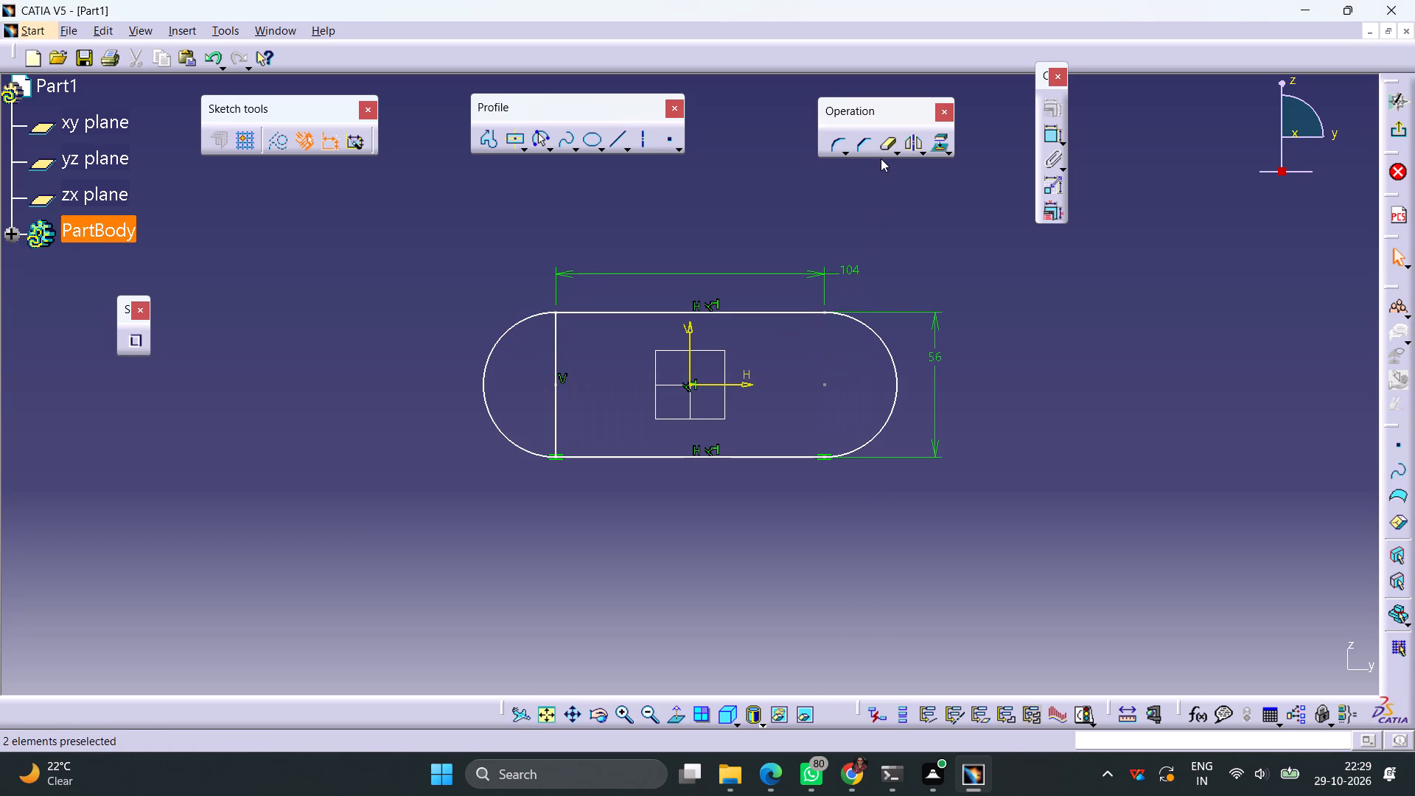
{"action": "left_click", "coordinate": [884, 142]}
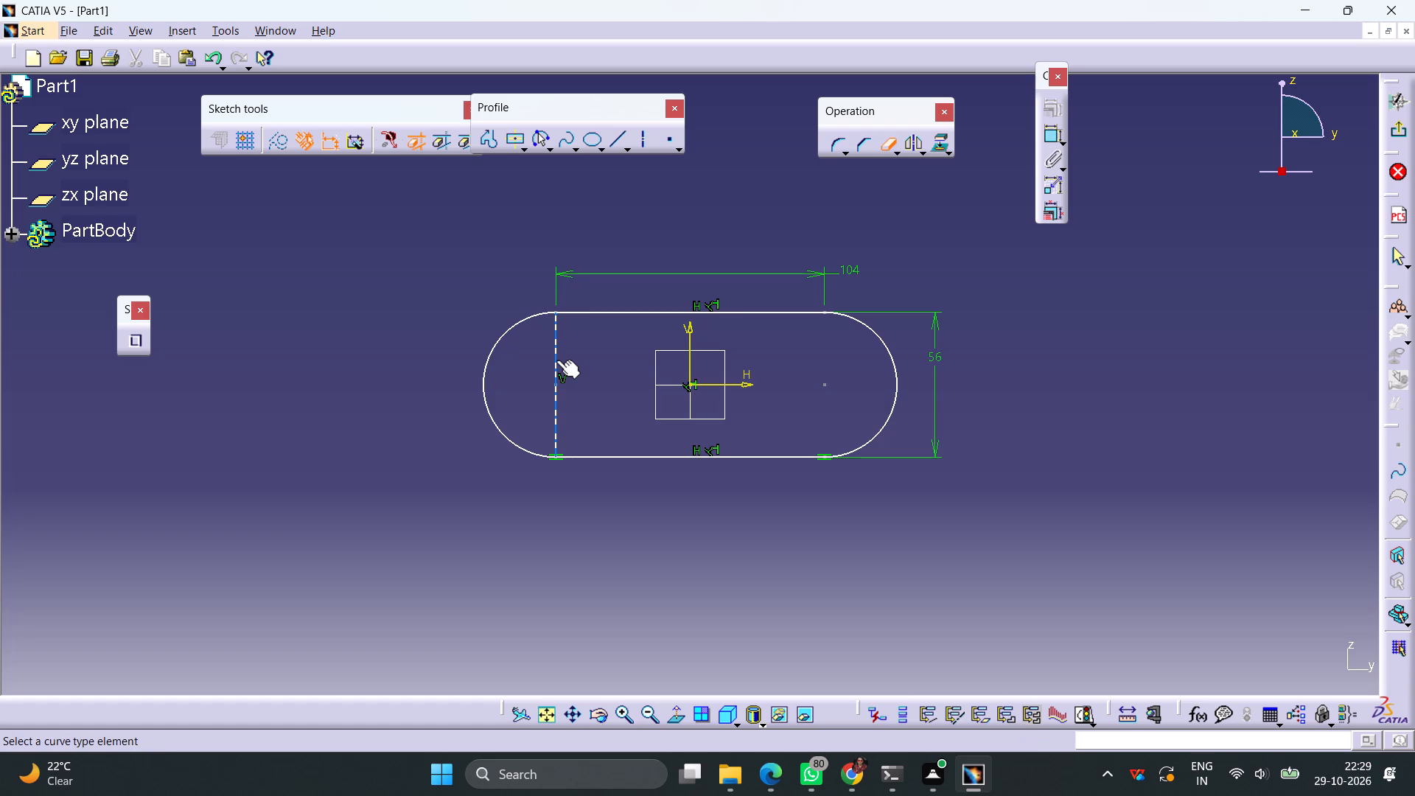
{"action": "left_click", "coordinate": [554, 360]}
Add a radius constraint to the end arc on the positive H side.
{"action": "left_click", "coordinate": [1044, 133]}
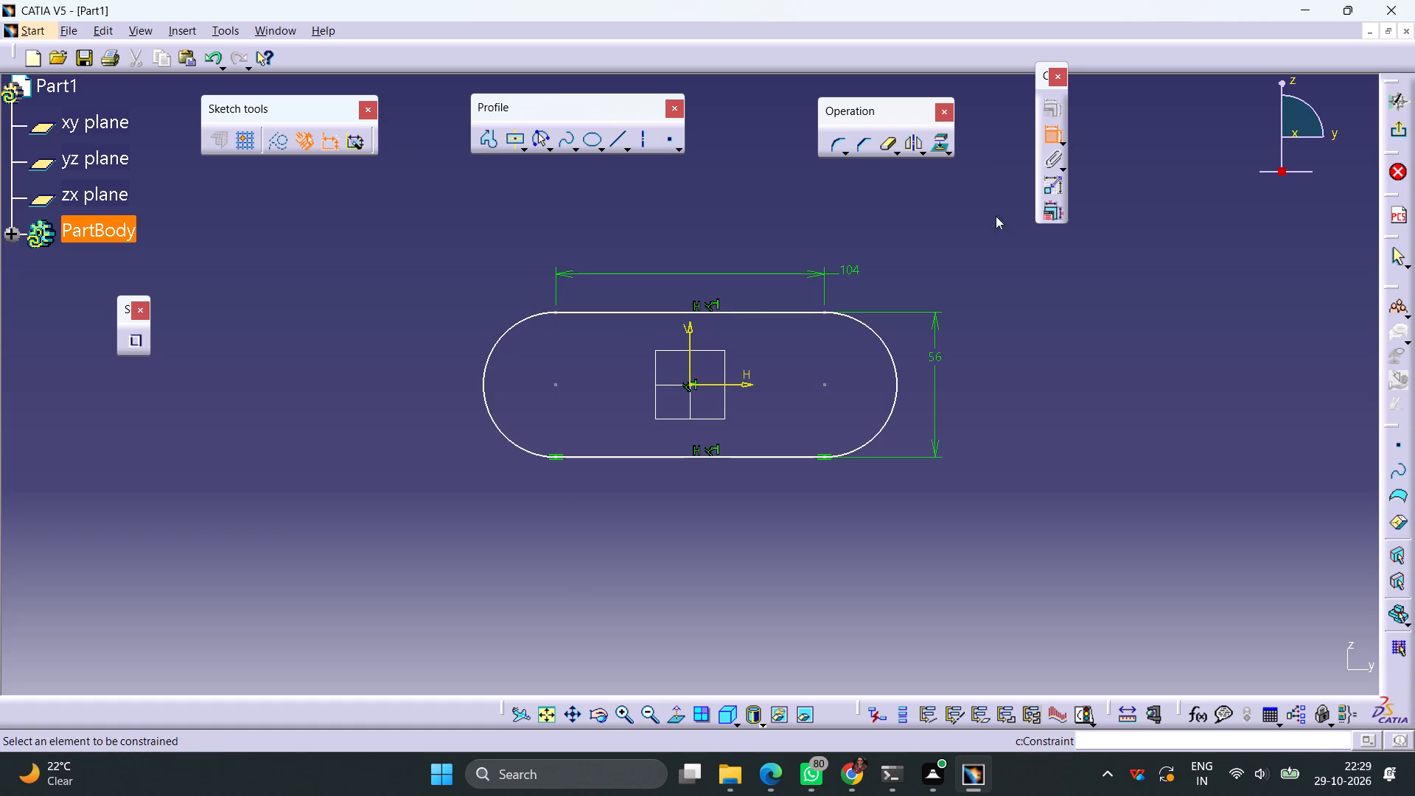
{"action": "left_click", "coordinate": [890, 419]}
{"action": "left_click", "coordinate": [924, 494]}
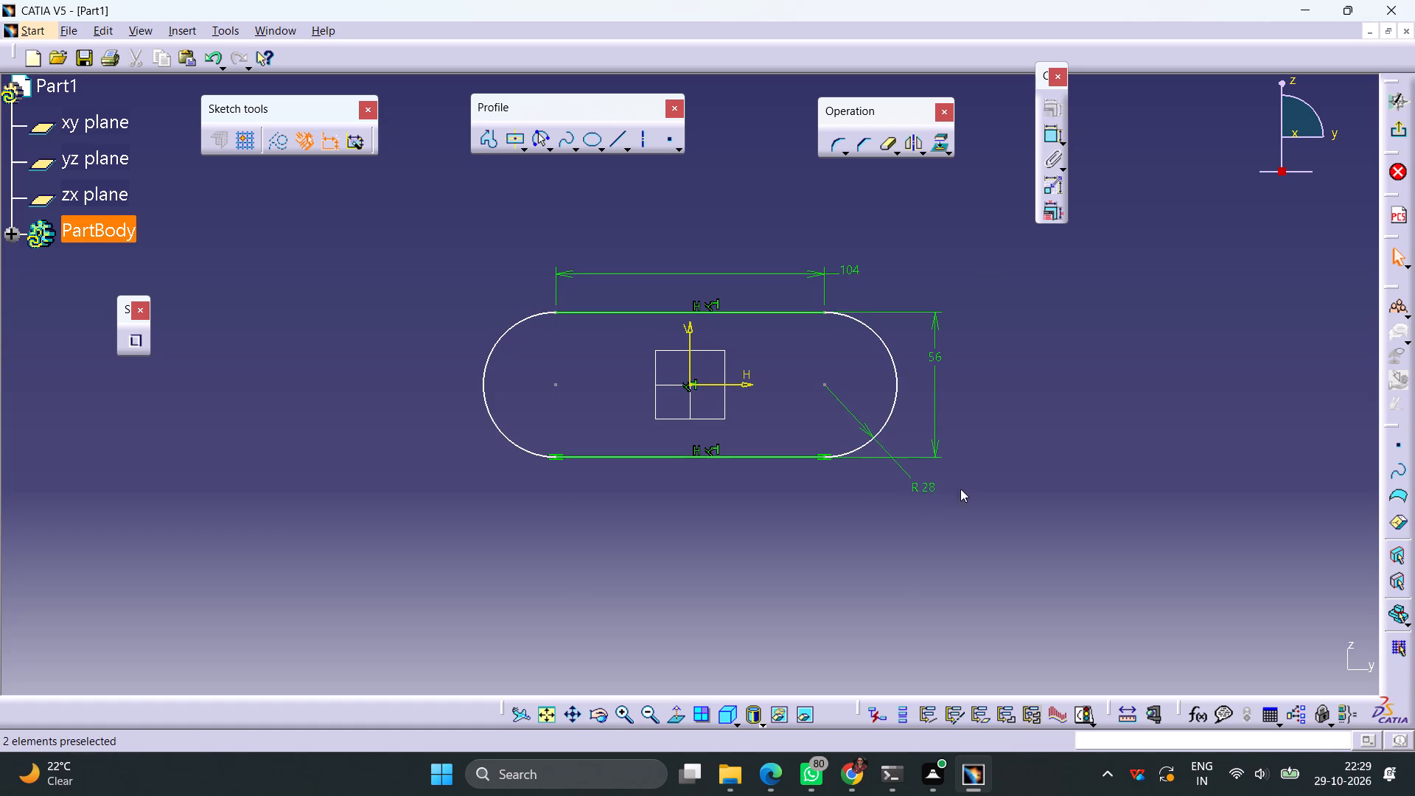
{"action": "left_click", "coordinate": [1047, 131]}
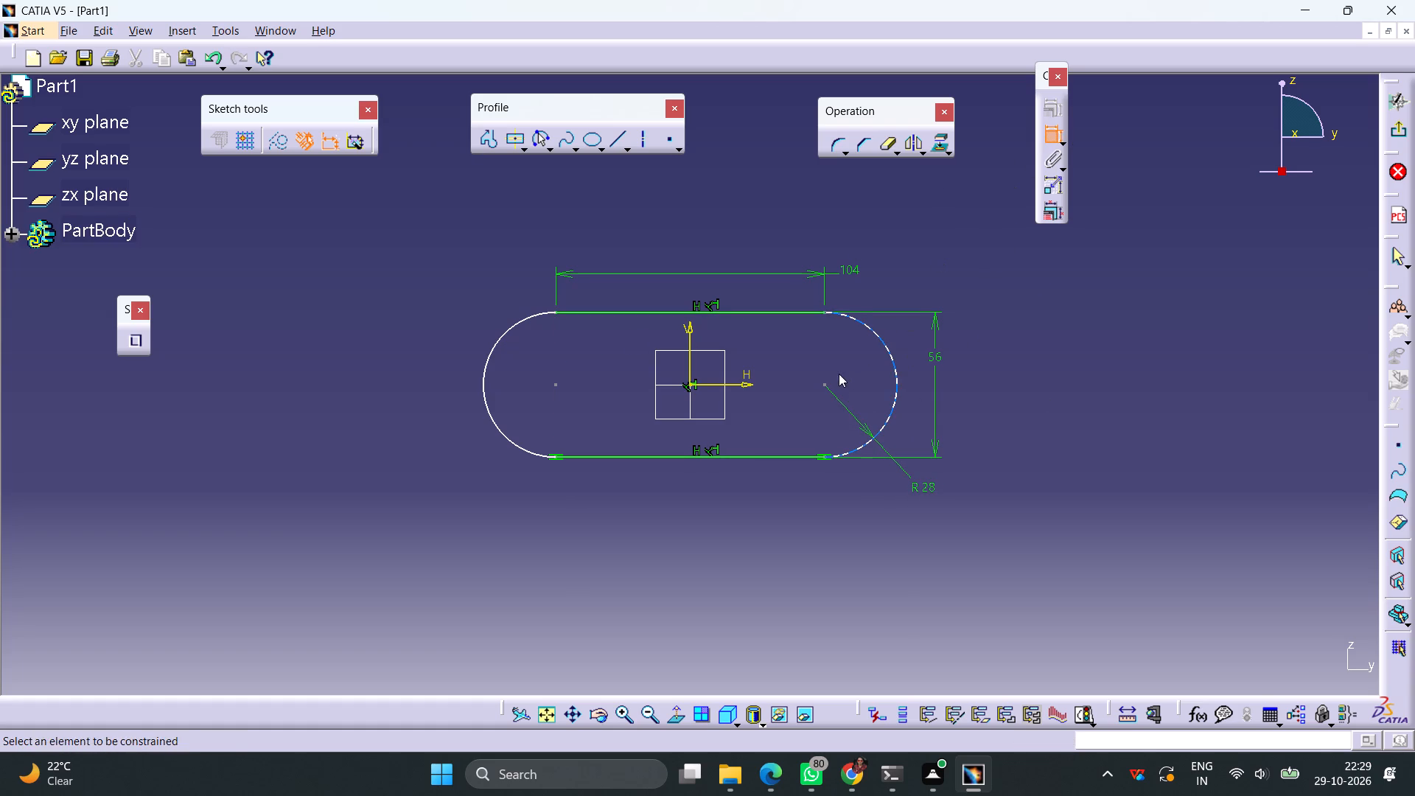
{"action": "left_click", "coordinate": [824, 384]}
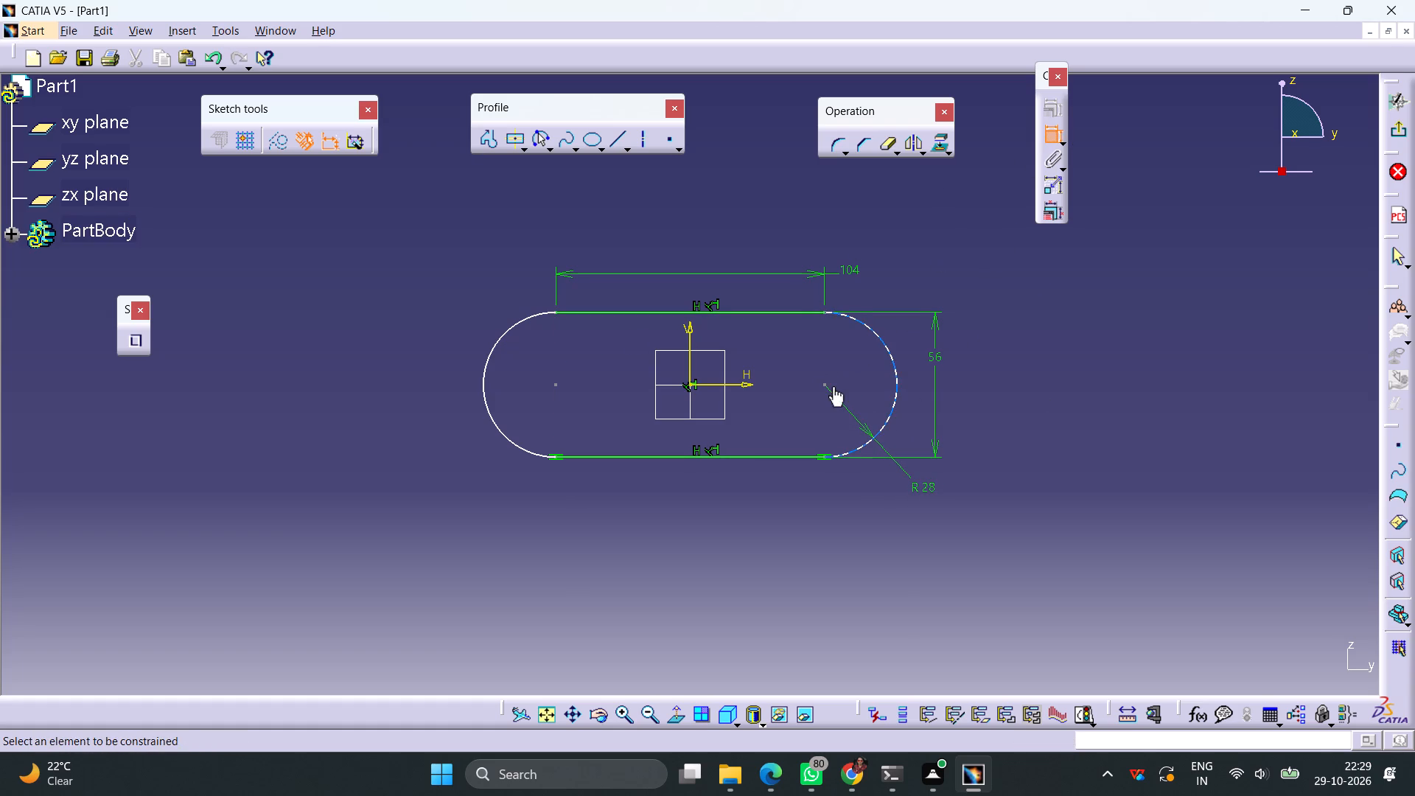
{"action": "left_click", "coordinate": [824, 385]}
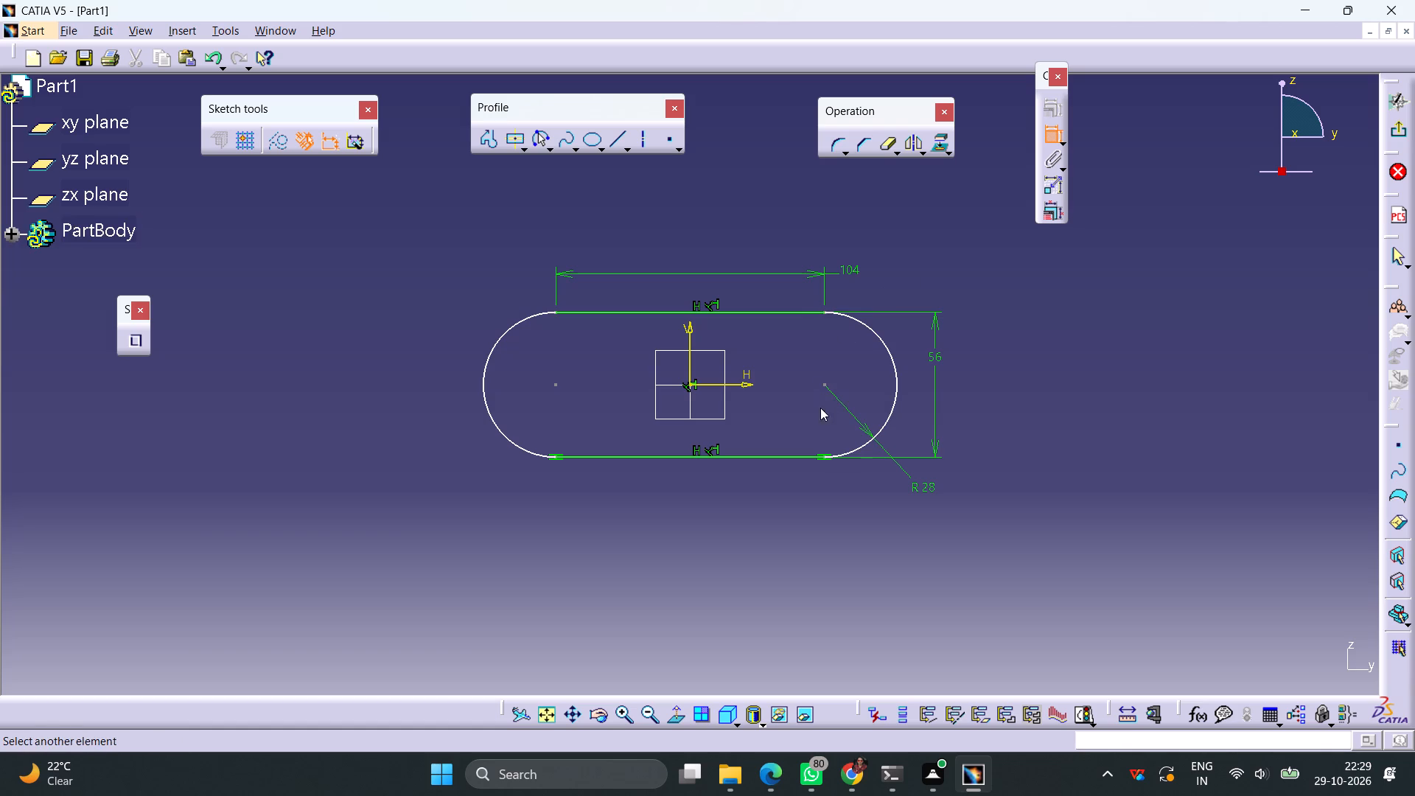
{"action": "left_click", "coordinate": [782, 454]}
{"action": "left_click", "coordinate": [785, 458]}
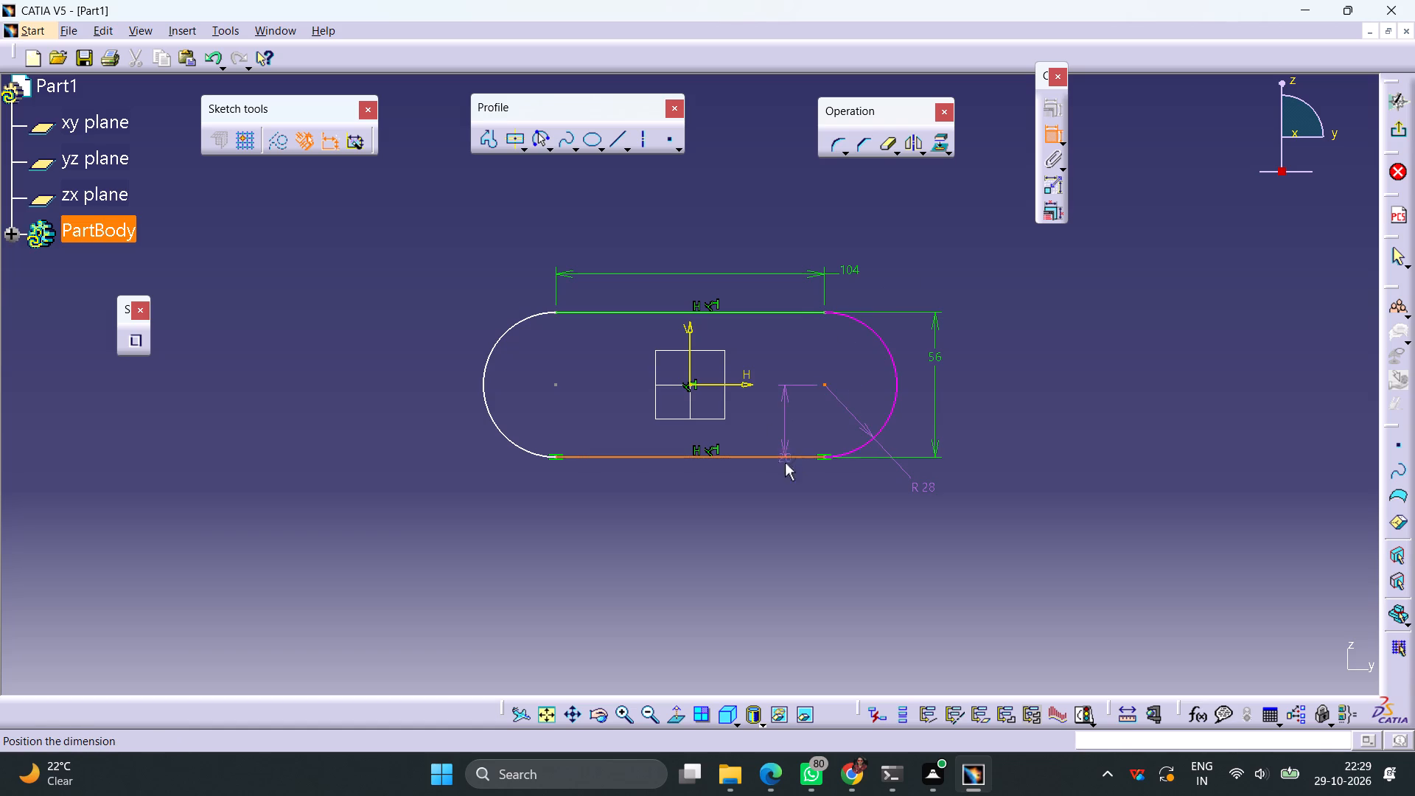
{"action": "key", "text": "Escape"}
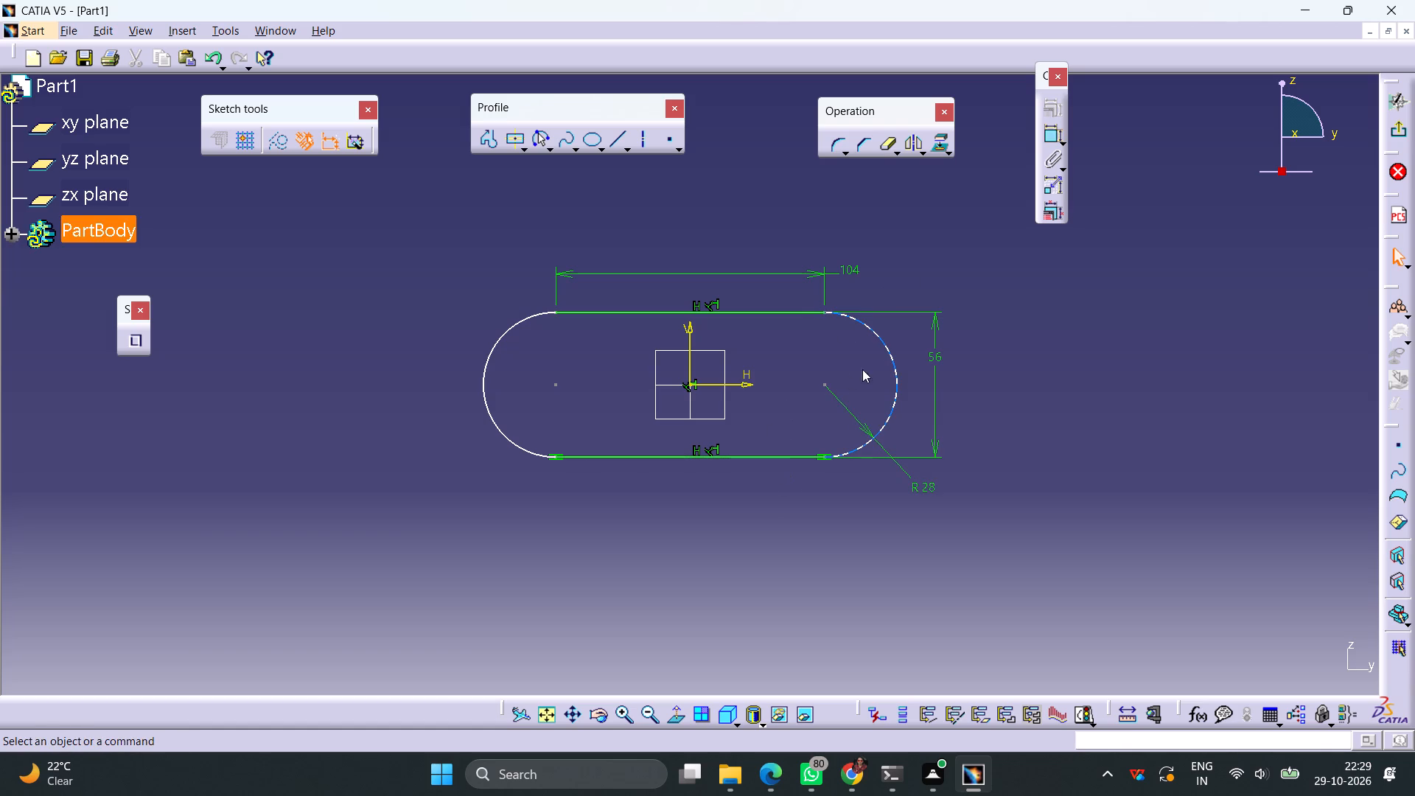
Dimension the horizontal distance from each end arc's centre to the vertical sketch axis.
{"action": "left_click", "coordinate": [823, 386]}
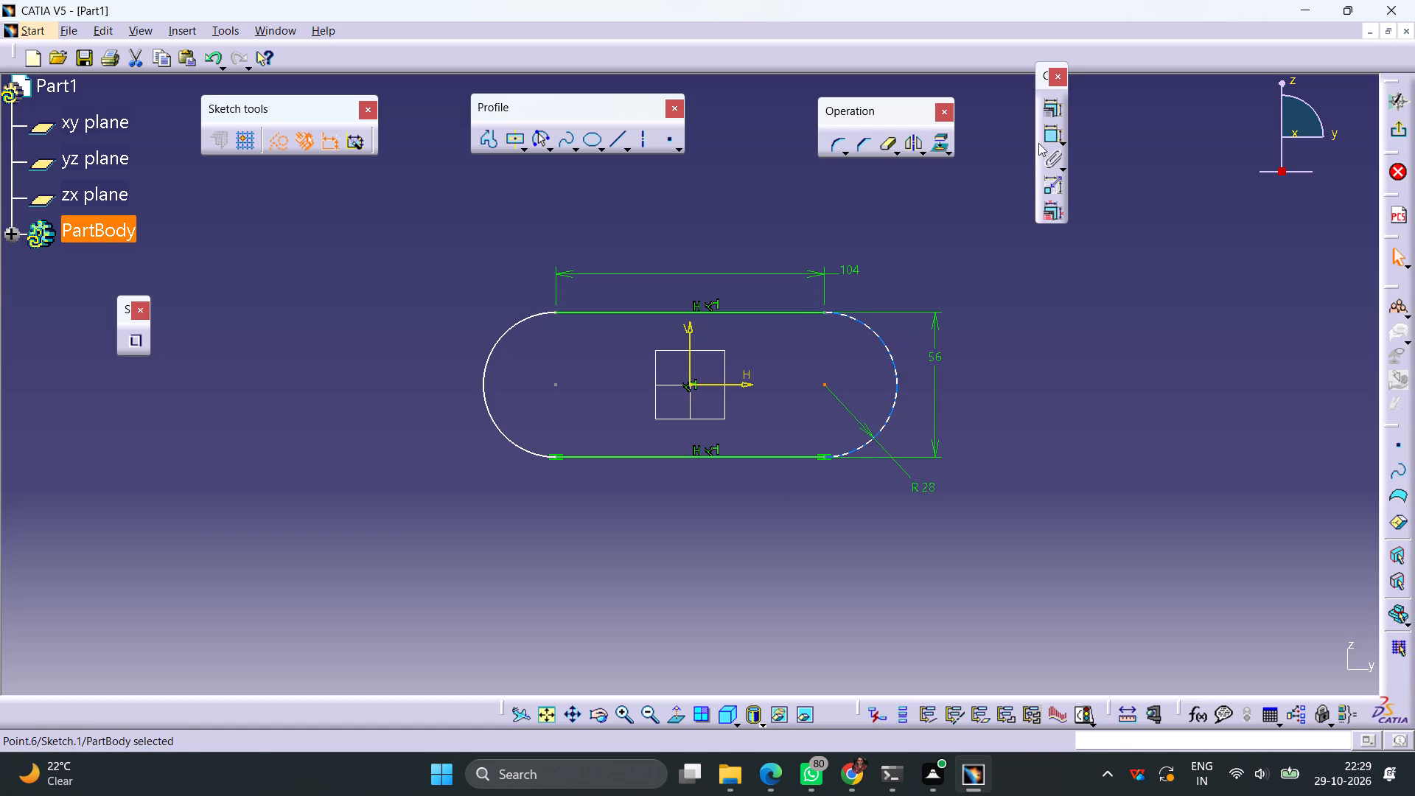
{"action": "left_click", "coordinate": [1049, 133]}
{"action": "left_click", "coordinate": [693, 338]}
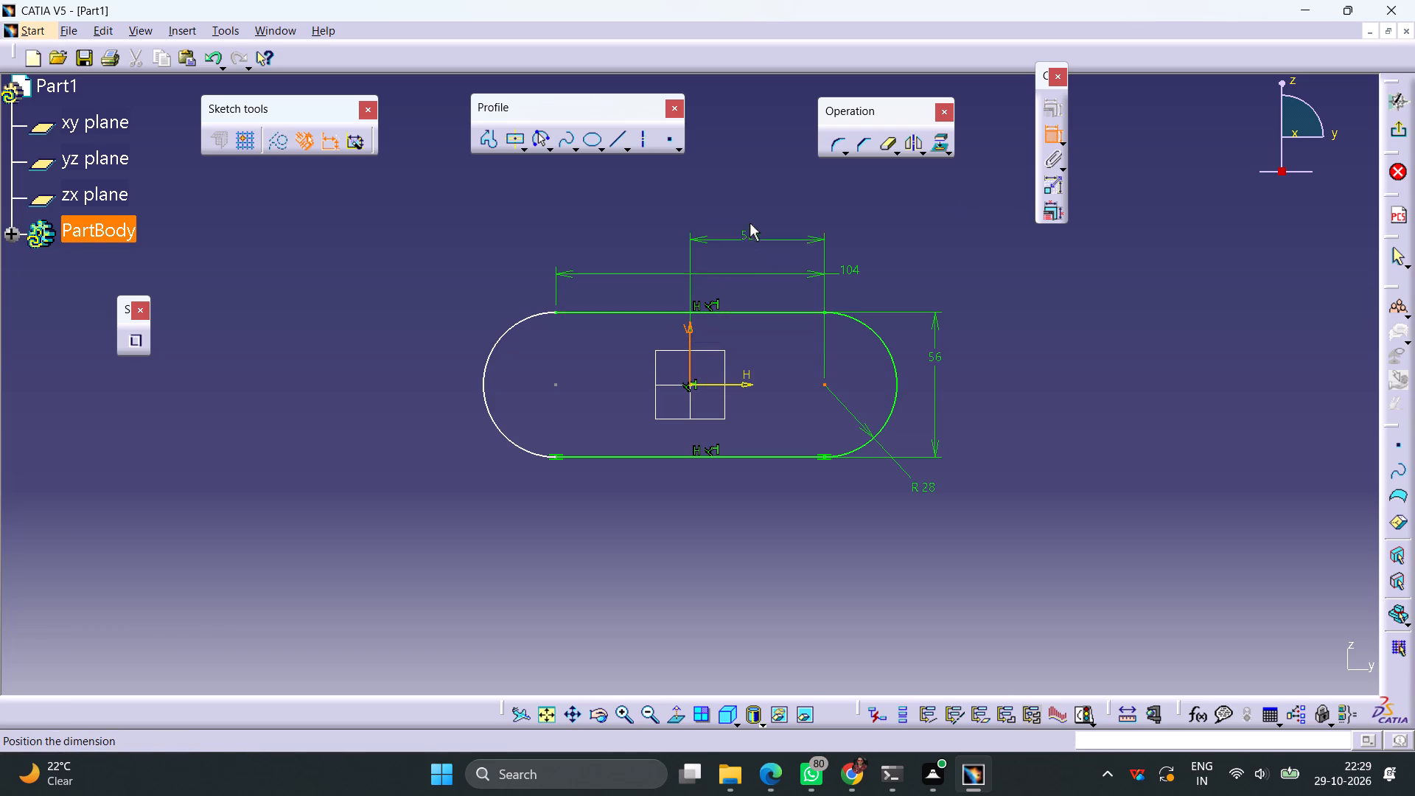
{"action": "left_click", "coordinate": [748, 211]}
{"action": "left_click", "coordinate": [1050, 134]}
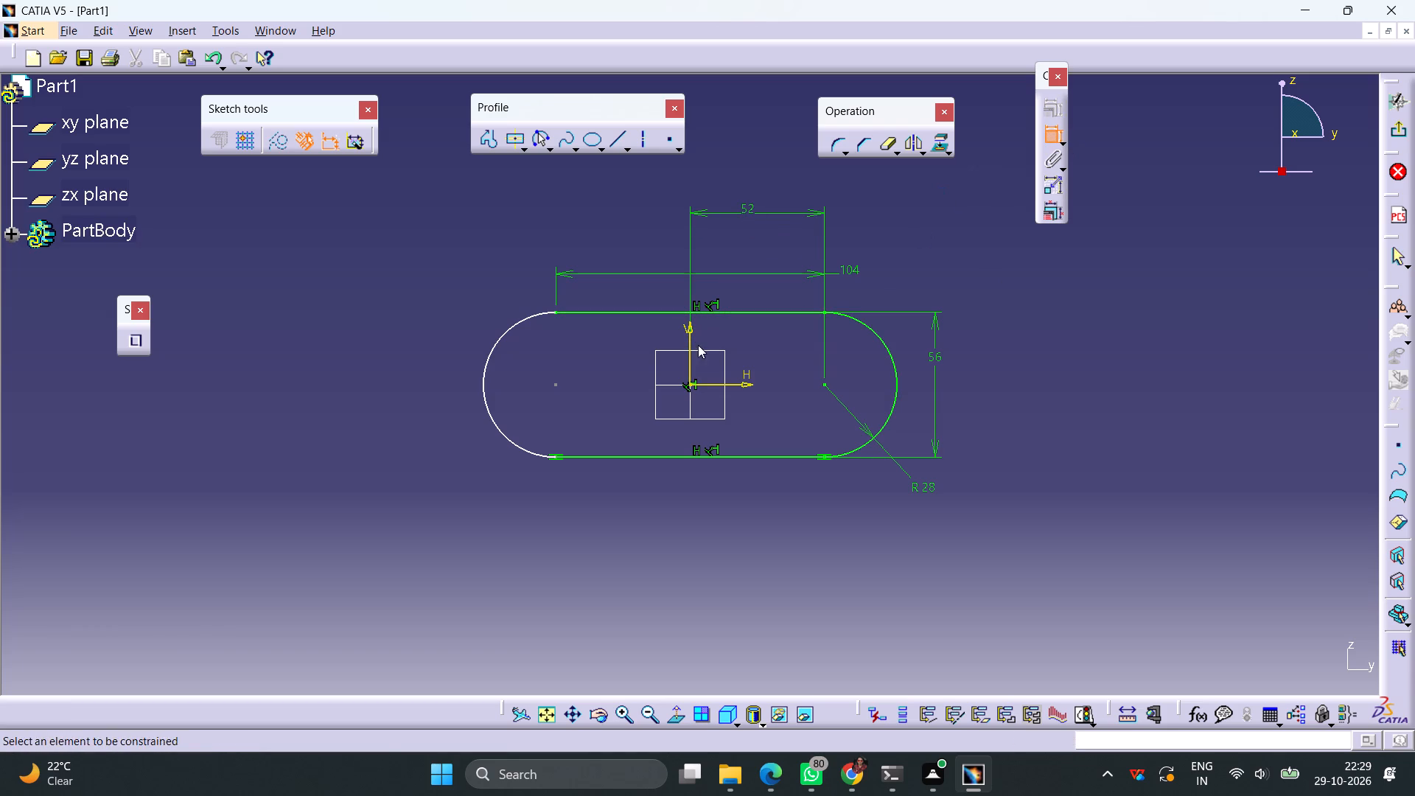
{"action": "left_click", "coordinate": [554, 386]}
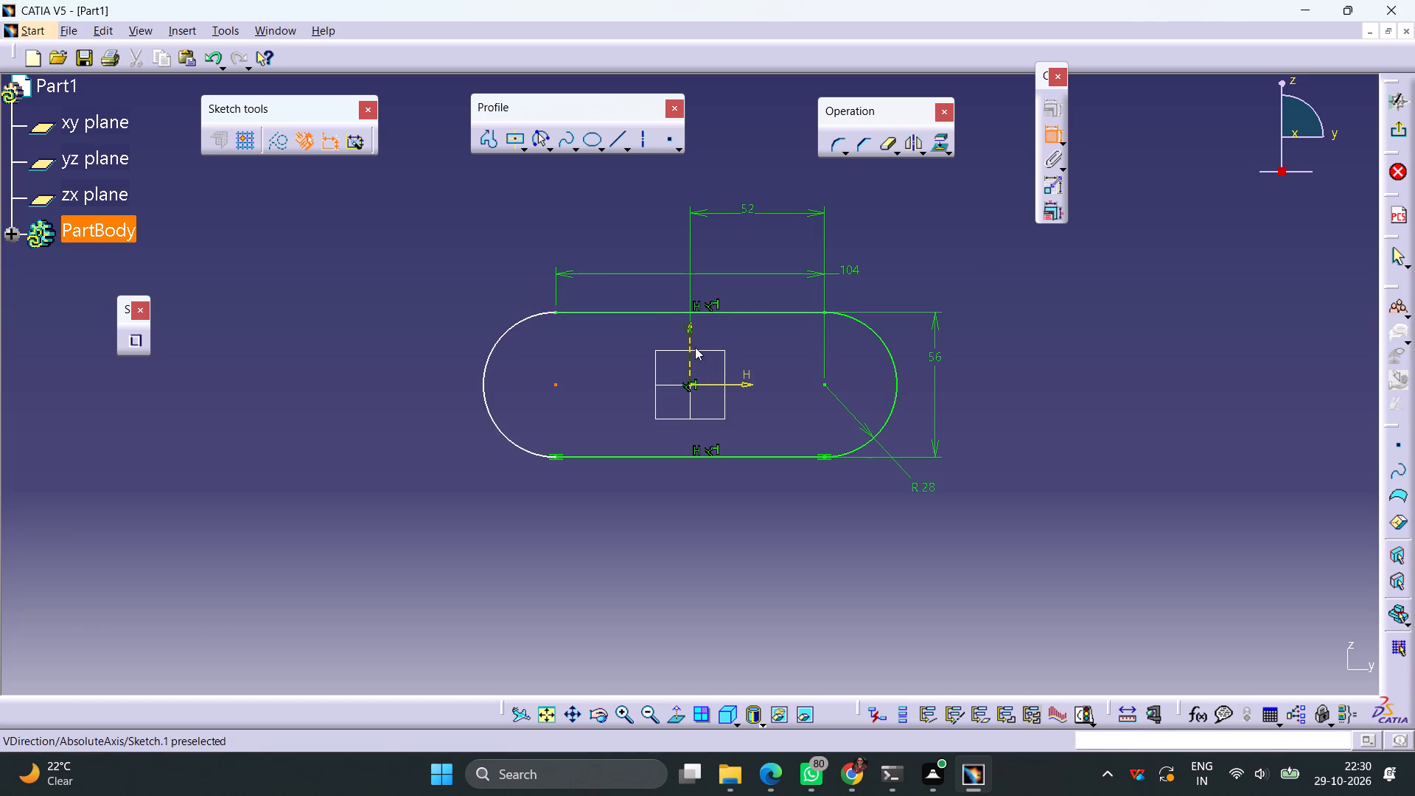
{"action": "left_click", "coordinate": [690, 347]}
{"action": "left_click", "coordinate": [626, 249]}
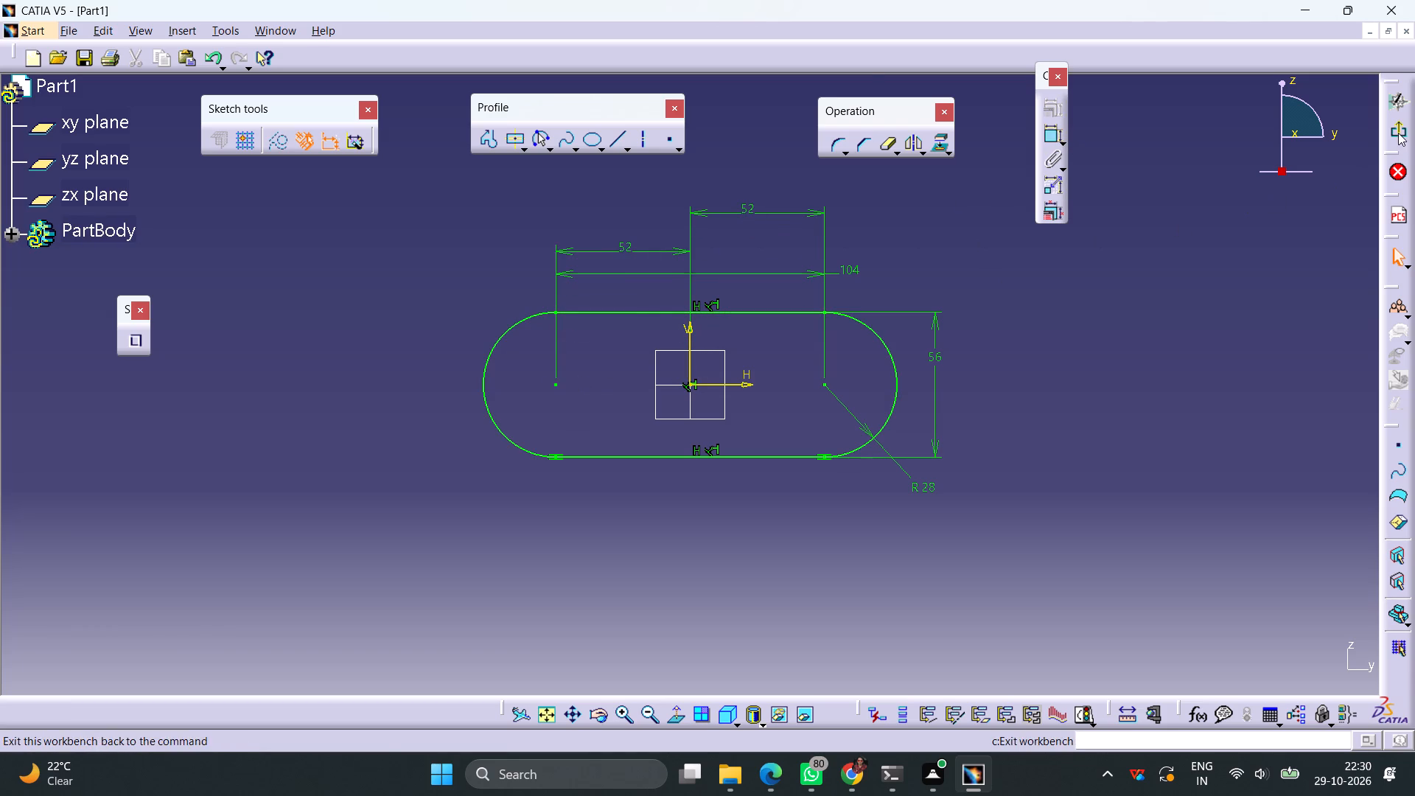
Finish the slot sketch and pad it with a length of 25 mm and mirrored extent.
{"action": "left_click", "coordinate": [1398, 133]}
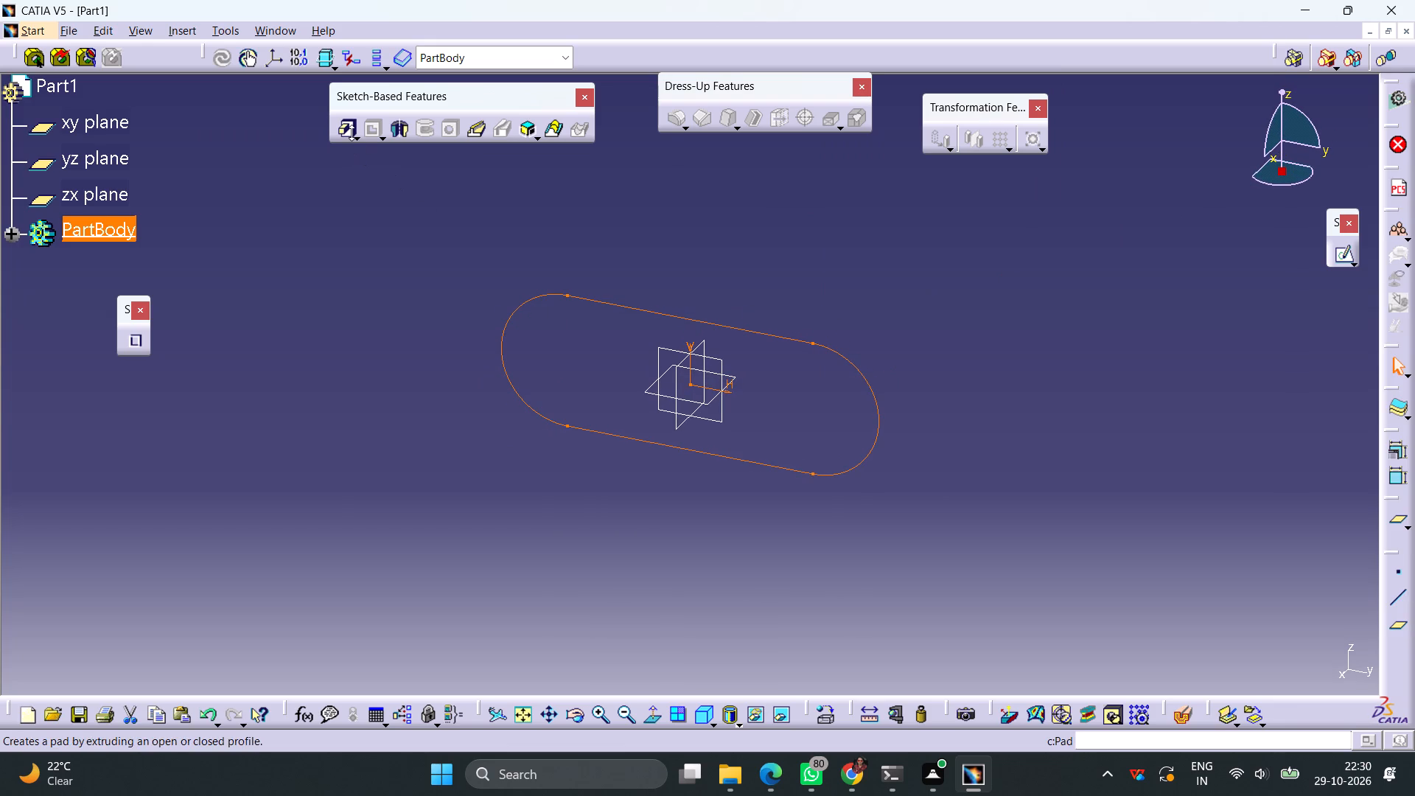
{"action": "left_click", "coordinate": [346, 133]}
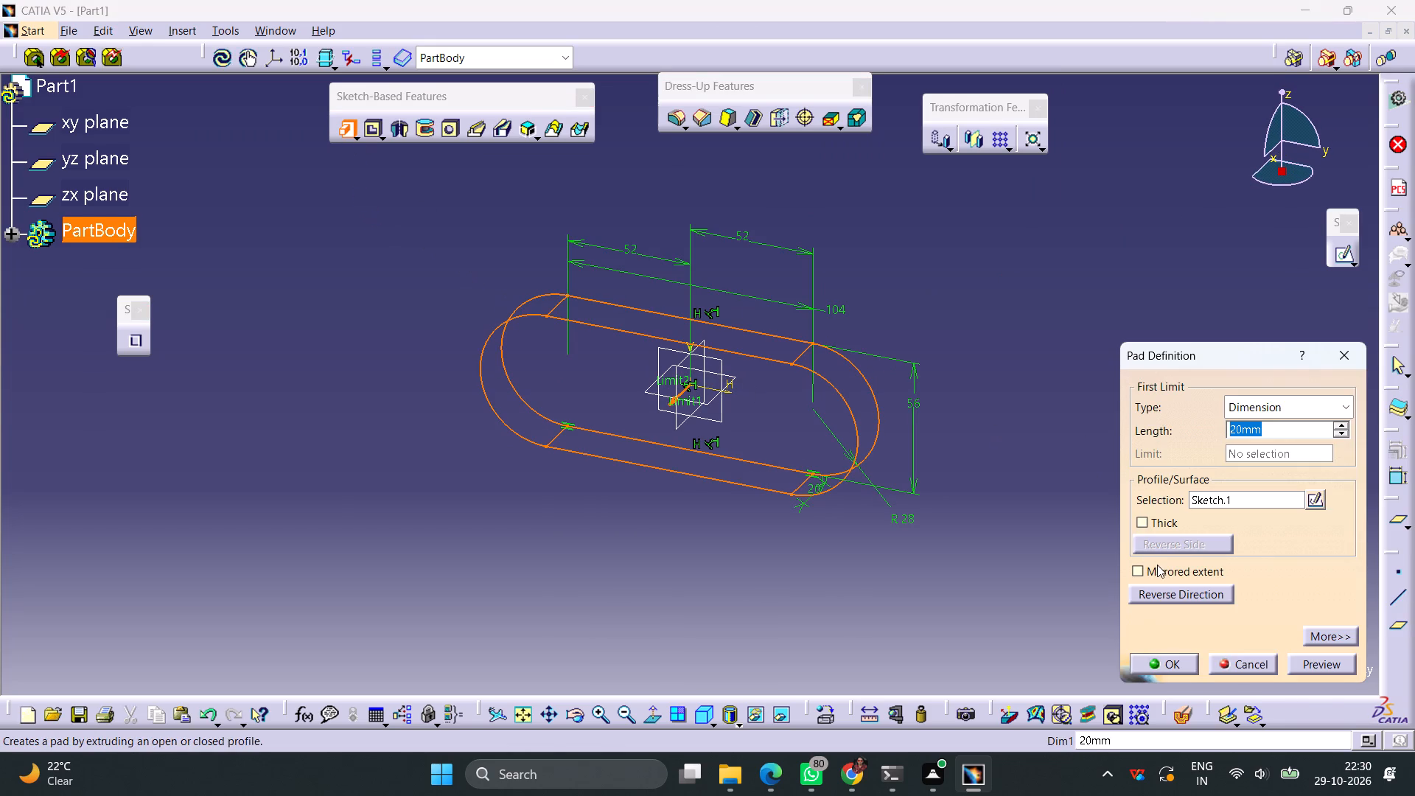
{"action": "left_click", "coordinate": [1156, 570]}
{"action": "left_click_drag", "start_coordinate": [1267, 430], "coordinate": [1038, 452]}
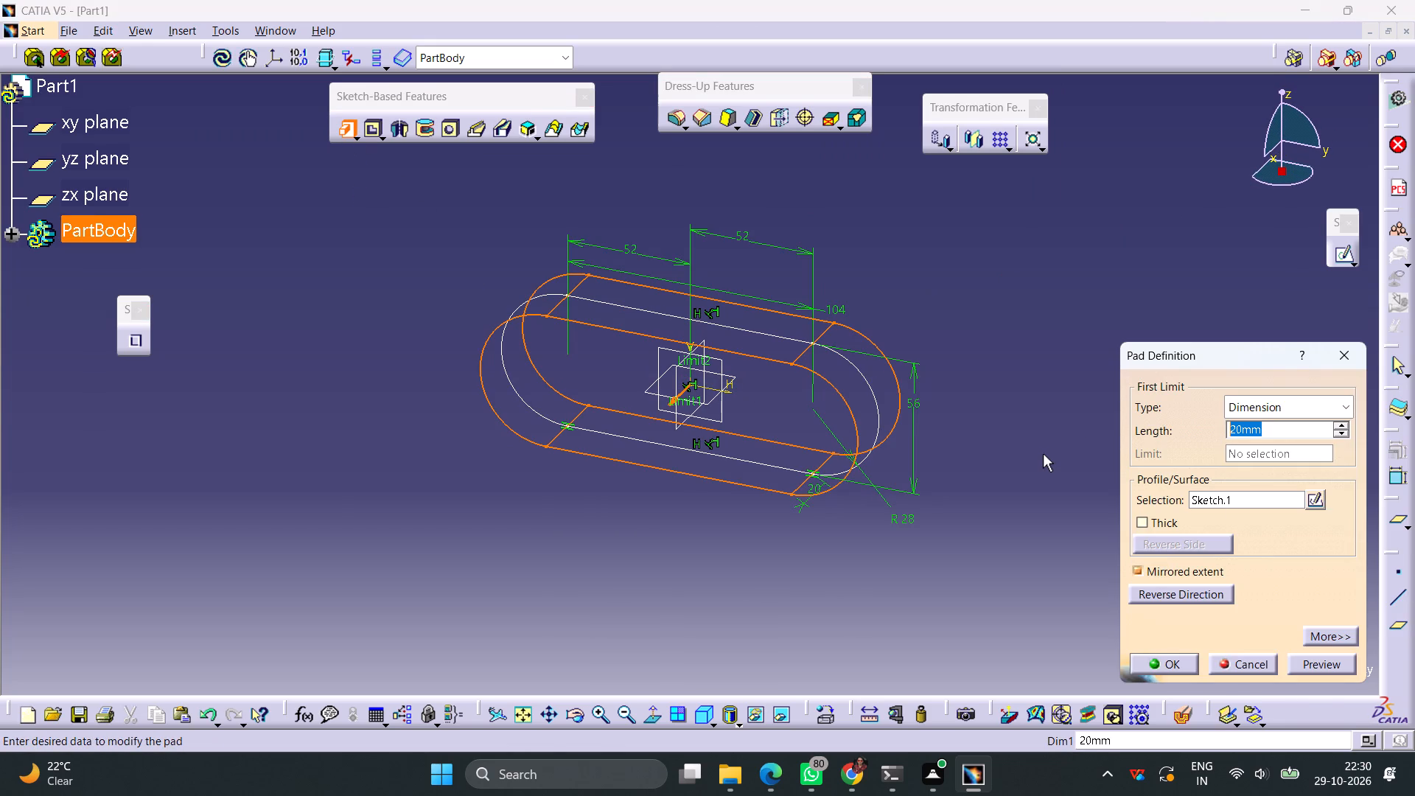
{"action": "type", "text": "25"}
{"action": "key", "text": "Return"}
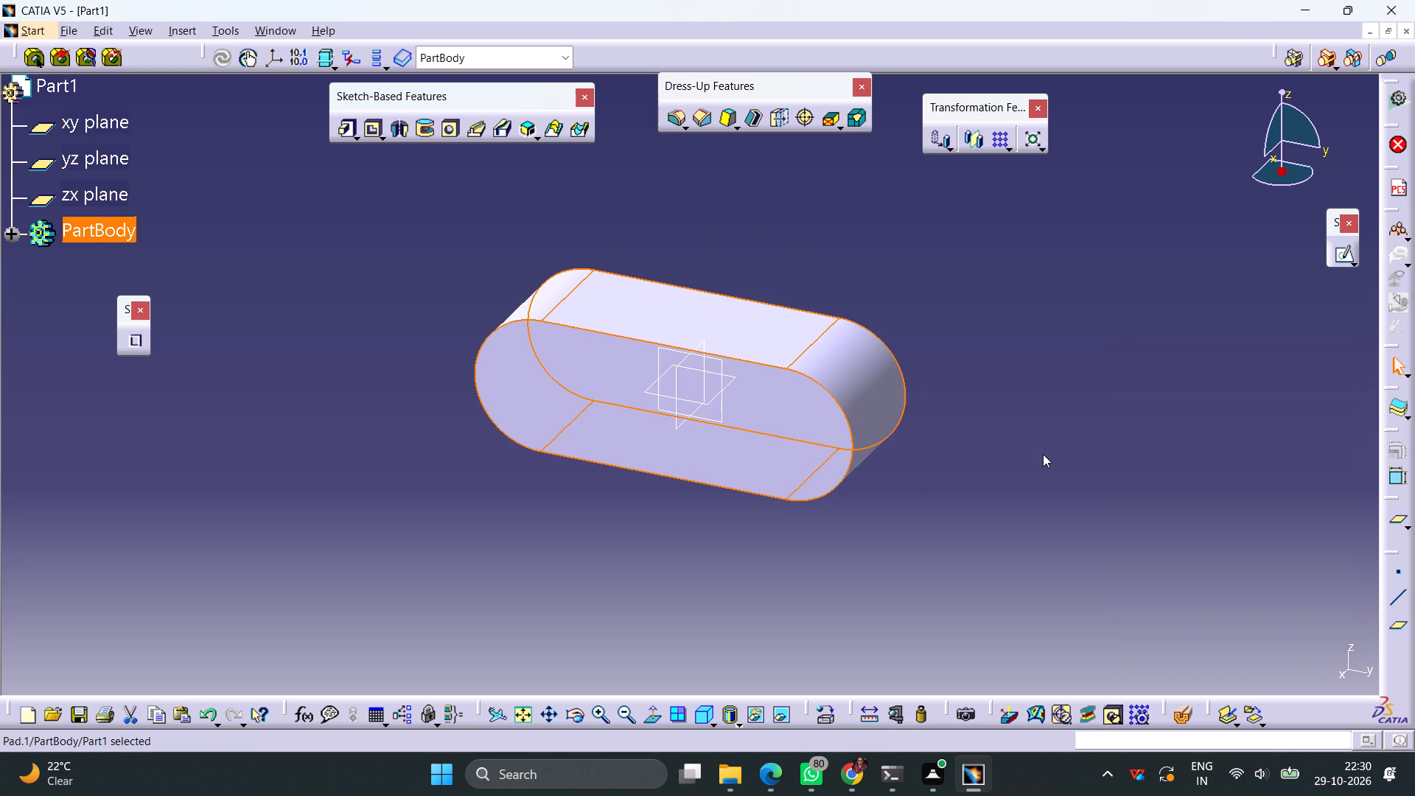
{"action": "left_click", "coordinate": [1004, 457]}
Start a sketch on the pad's front slot-shaped face and offset the face outline inward by about 8.3 mm.
{"action": "left_click", "coordinate": [772, 461]}
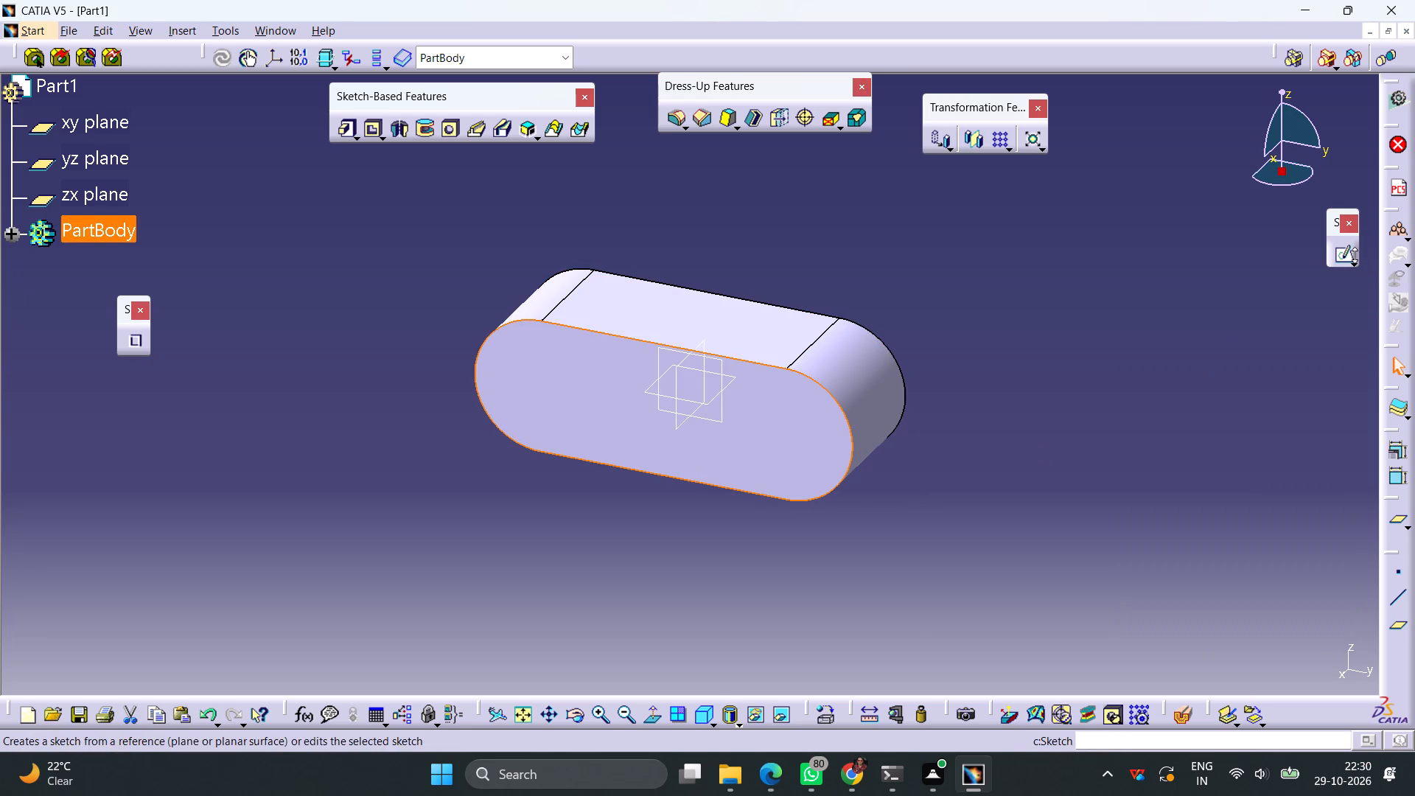
{"action": "left_click", "coordinate": [1338, 256]}
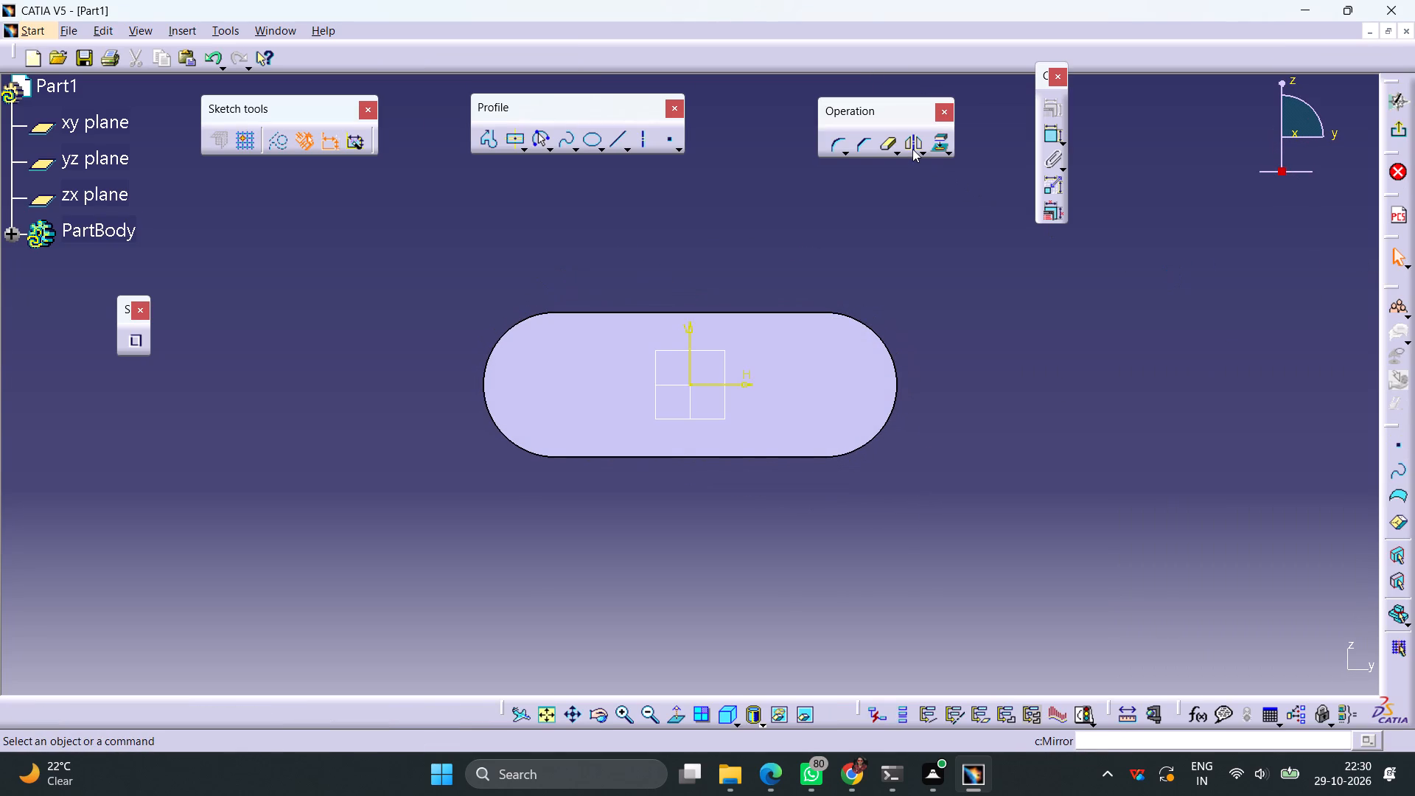
{"action": "left_click", "coordinate": [921, 150]}
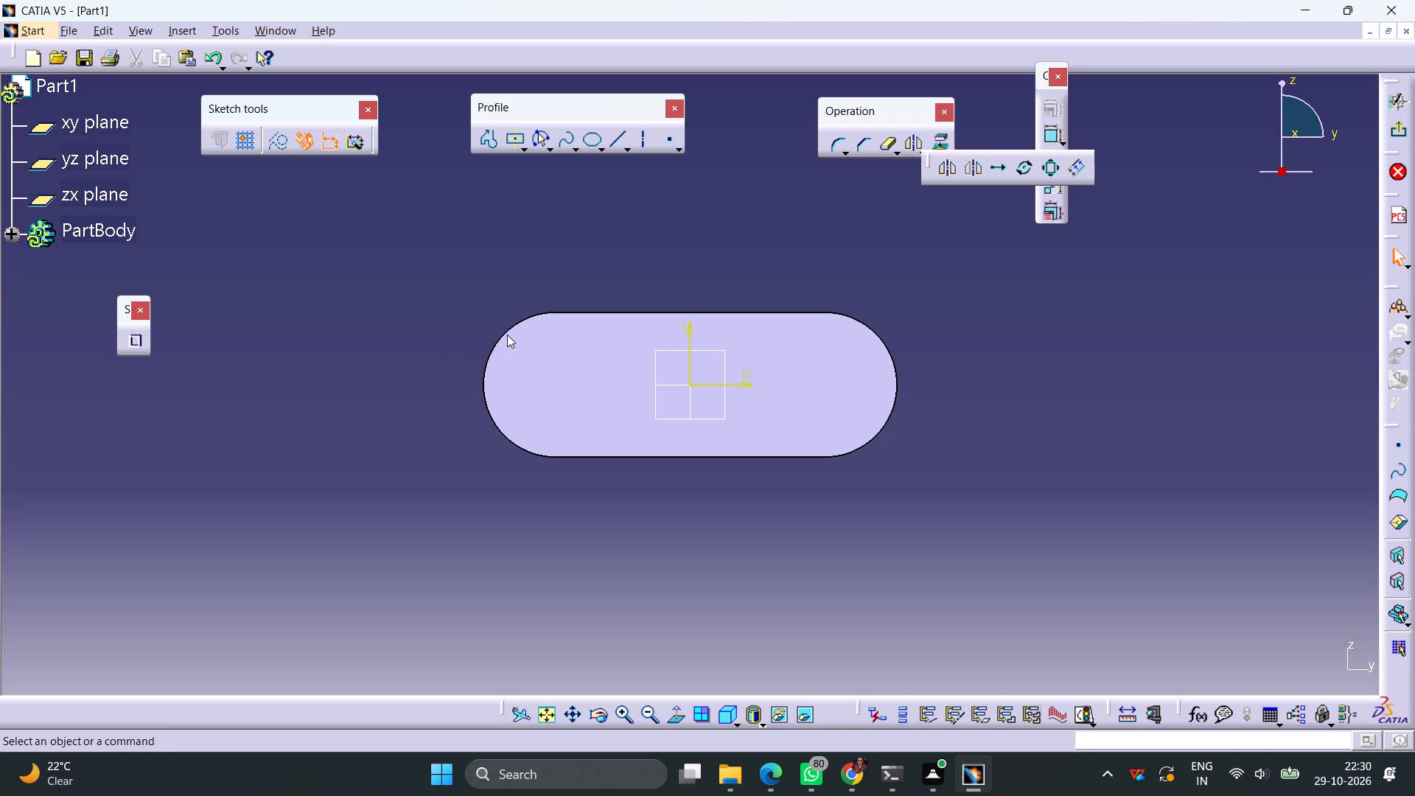
{"action": "left_click", "coordinate": [714, 262]}
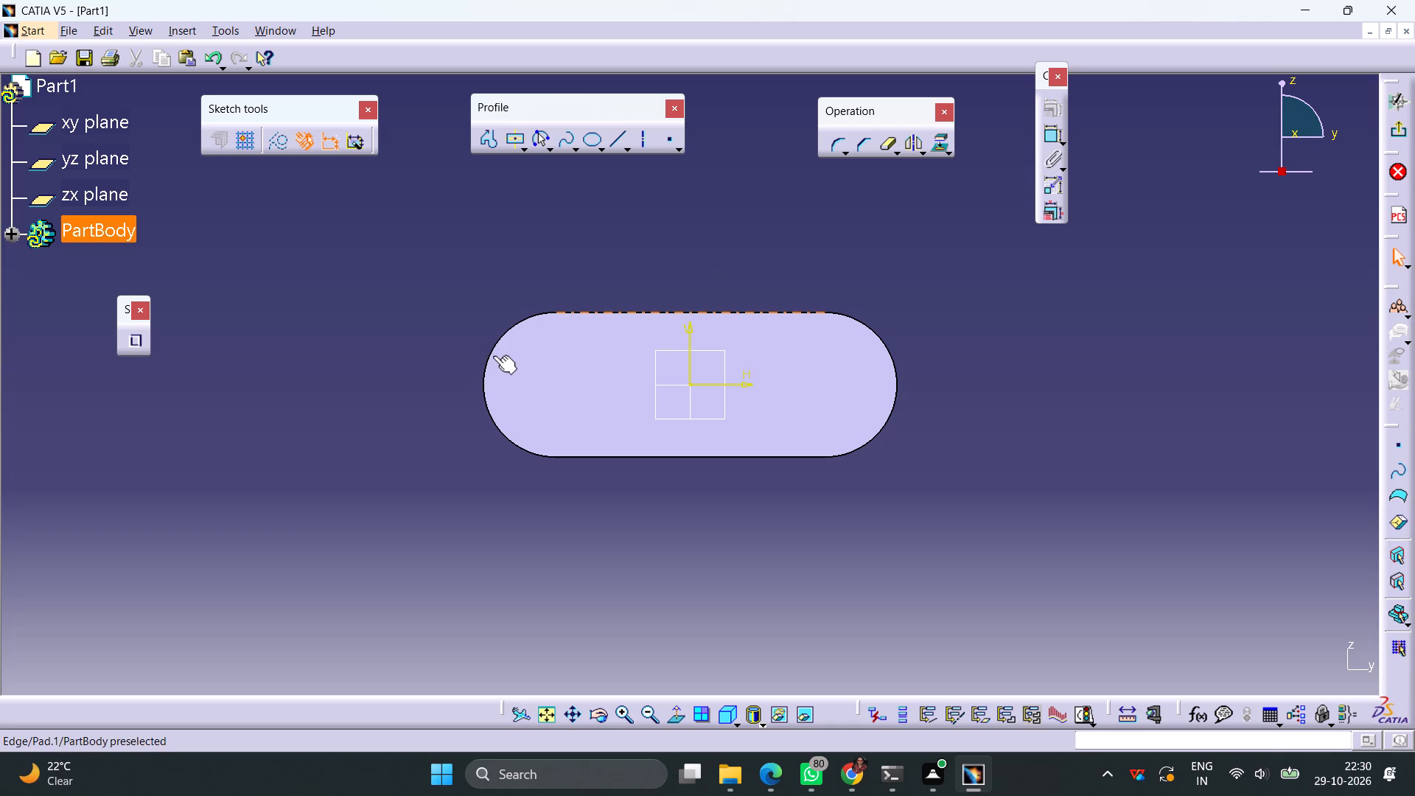
{"action": "left_click", "coordinate": [493, 355]}
{"action": "left_click", "coordinate": [923, 150]}
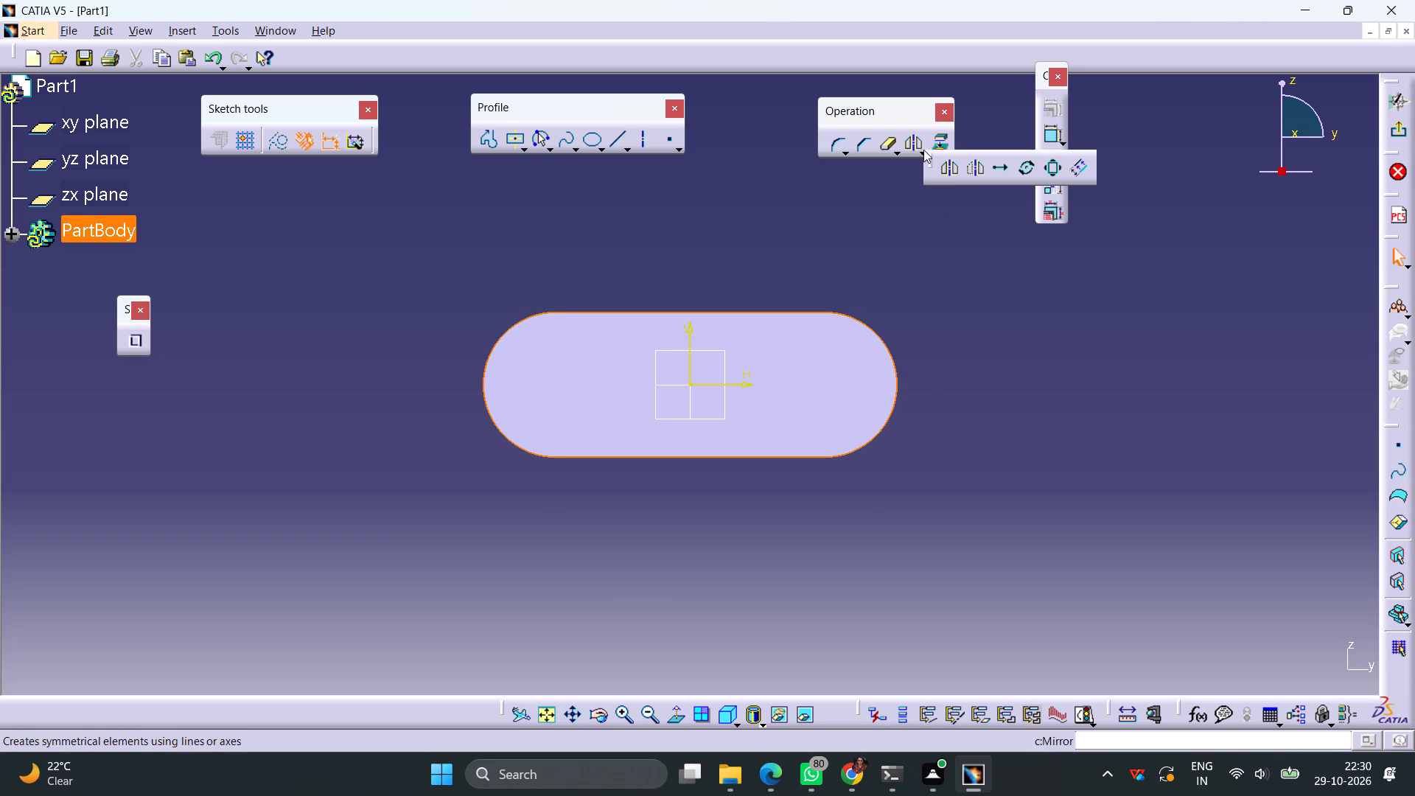
{"action": "left_click", "coordinate": [1078, 164]}
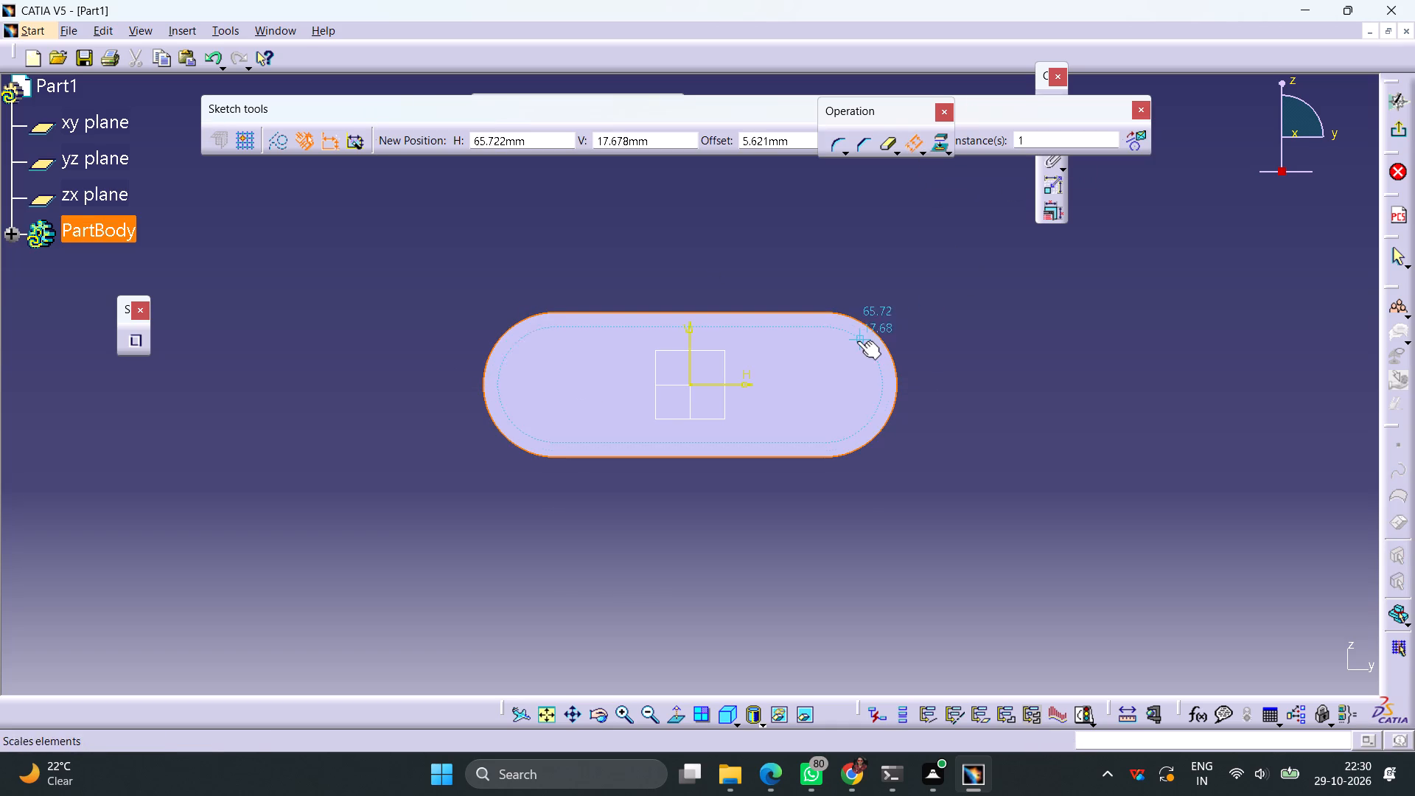
{"action": "left_click", "coordinate": [852, 345]}
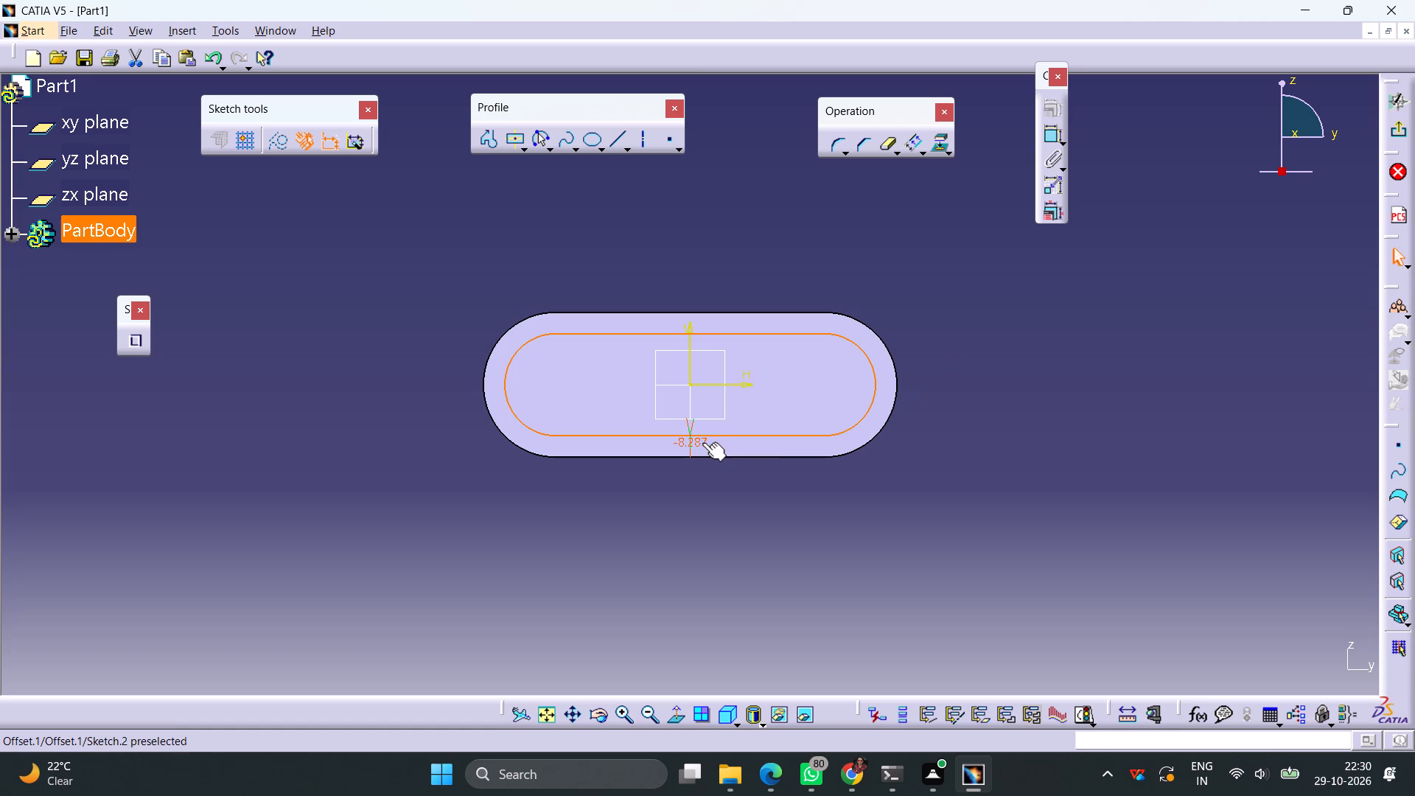
Set the inner profile's offset constraint to -10 mm.
{"action": "left_click", "coordinate": [700, 442]}
{"action": "left_click", "coordinate": [696, 439]}
{"action": "double_click", "coordinate": [700, 439]}
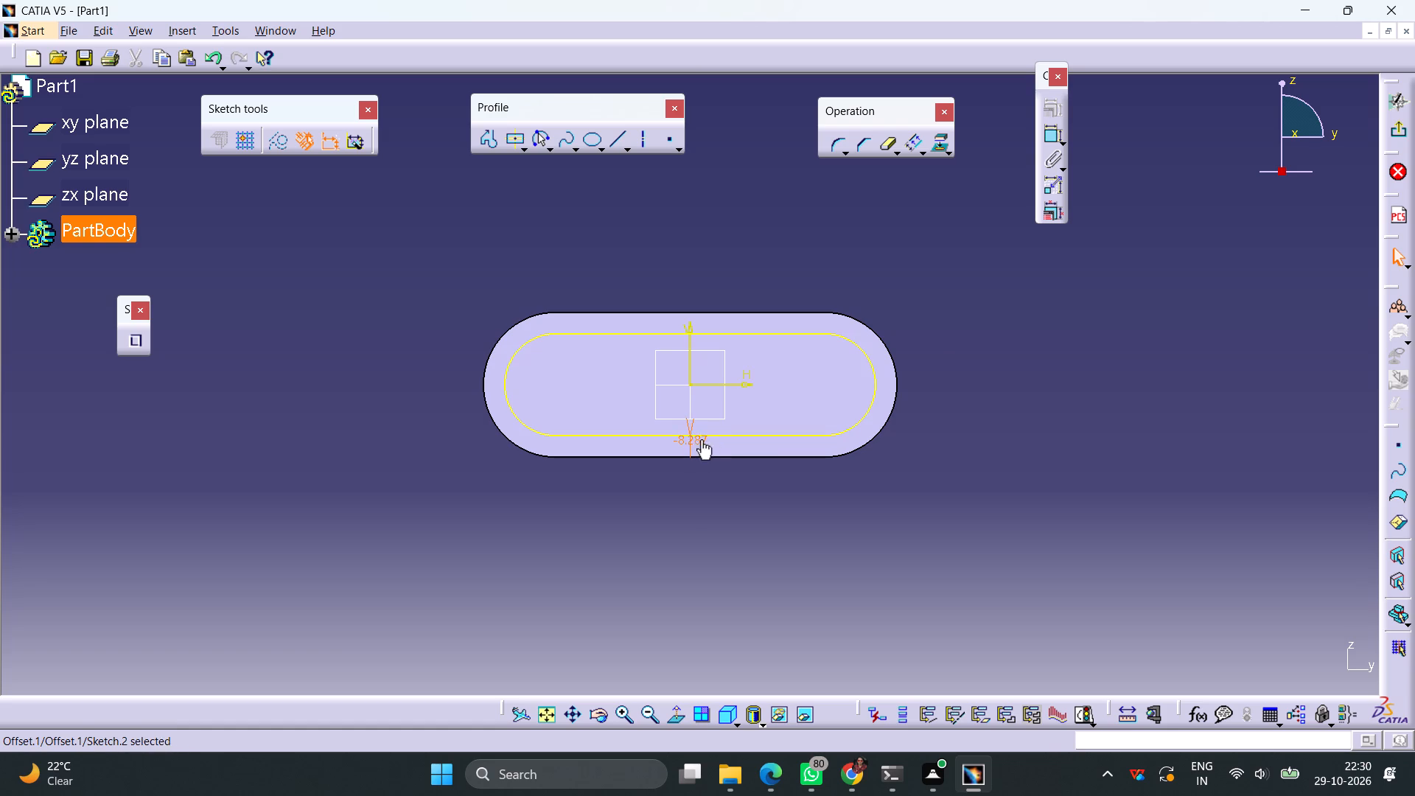
{"action": "type", "text": "-10"}
{"action": "key", "text": "Return"}
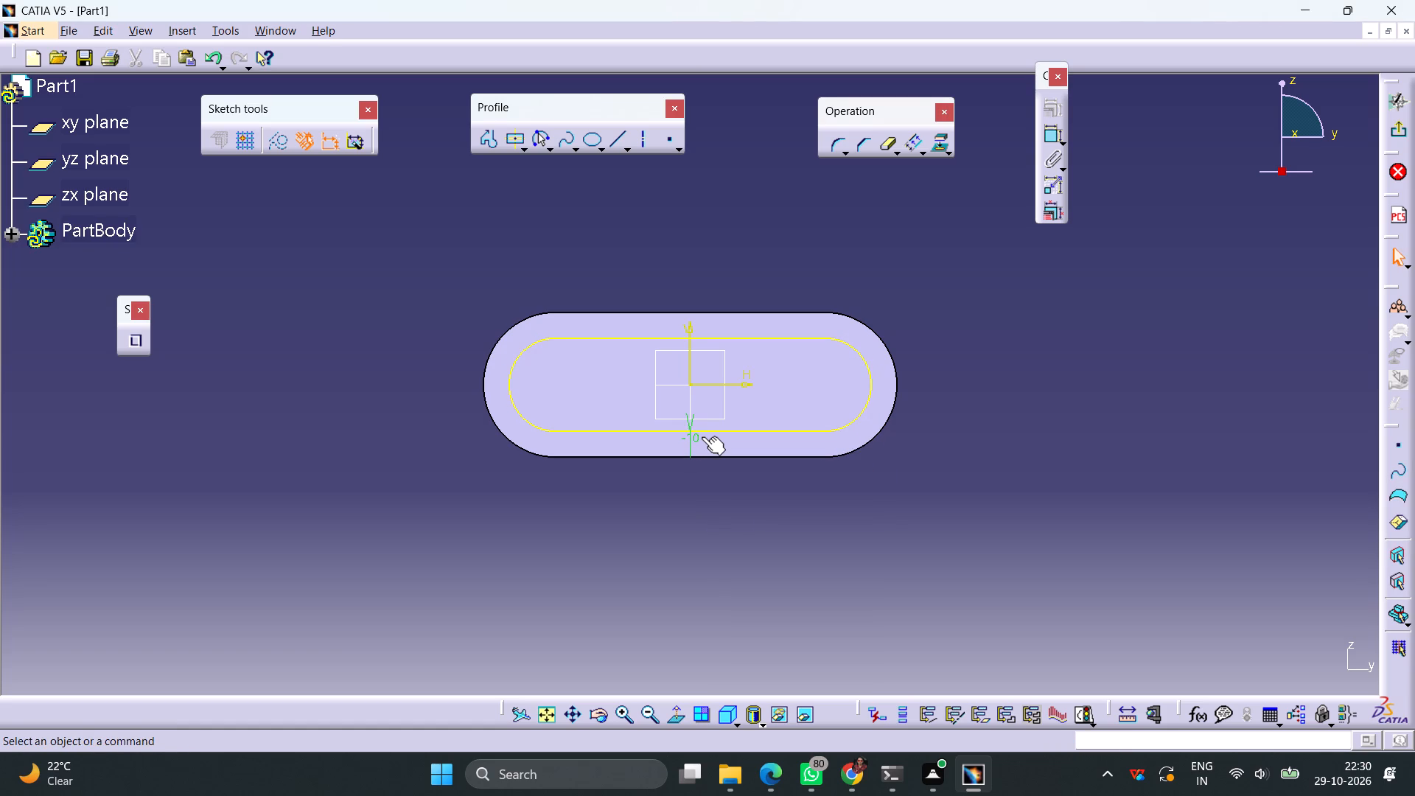
Finish the sketch and cut the inner slot profile through the pad as a Pocket with type Up to last.
{"action": "left_click", "coordinate": [1394, 131]}
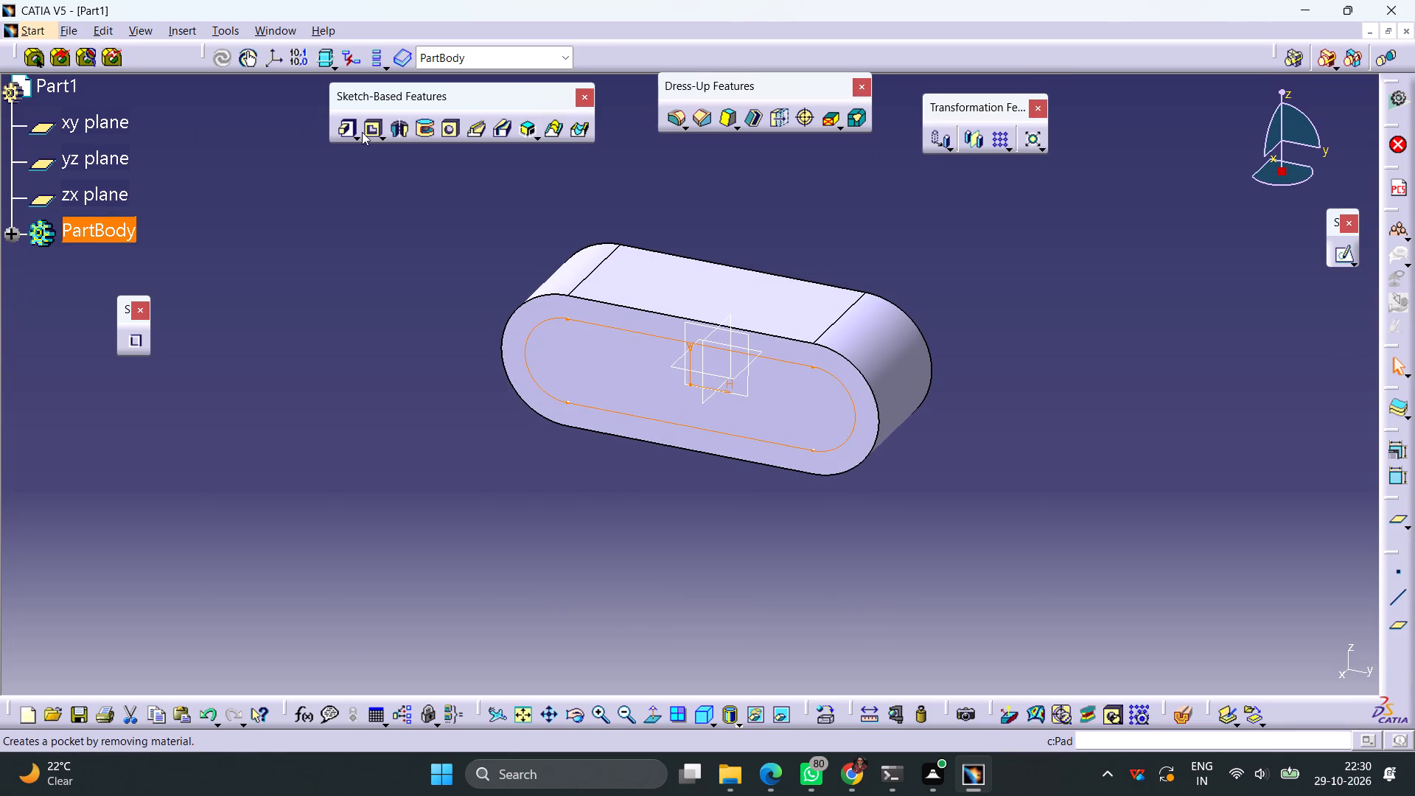
{"action": "left_click", "coordinate": [371, 125]}
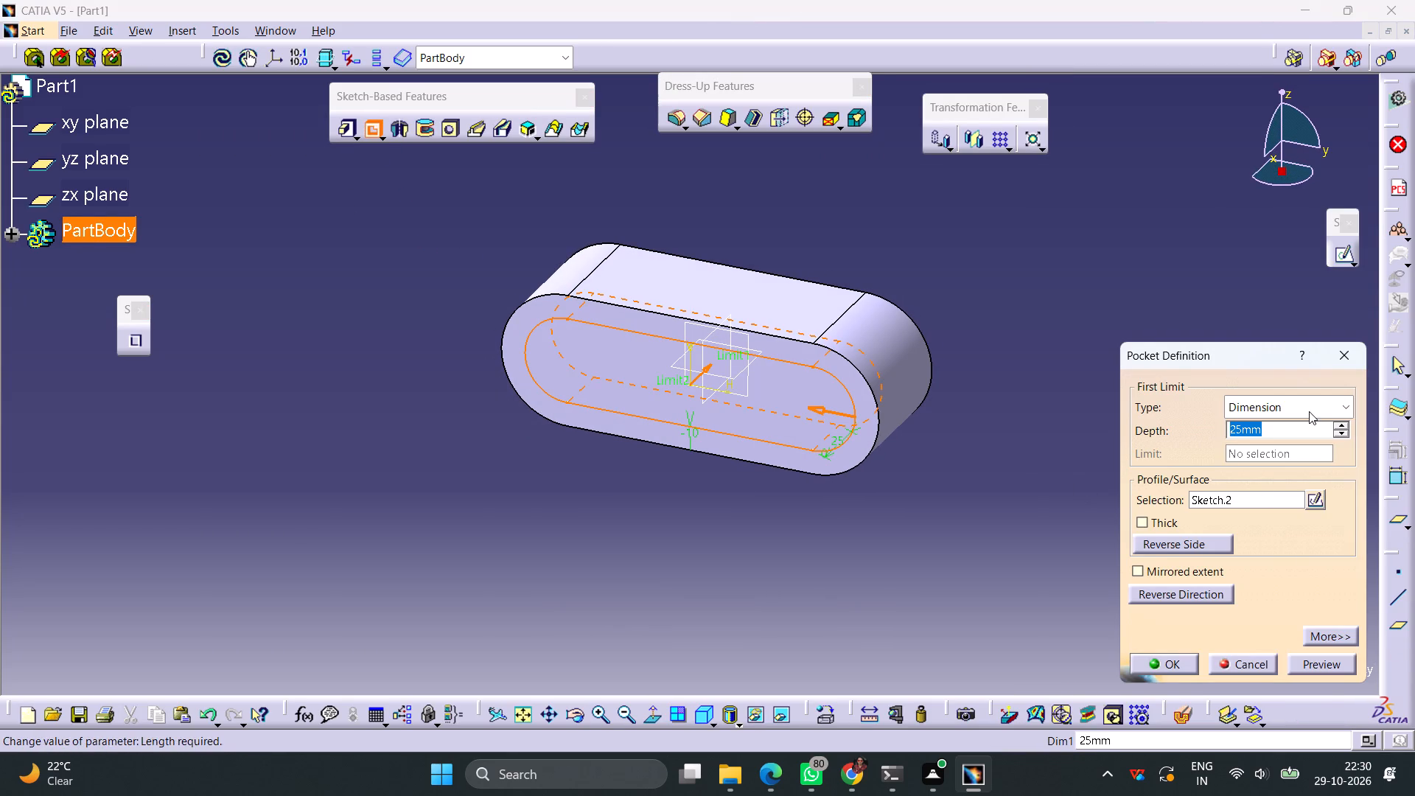
{"action": "left_click", "coordinate": [1309, 411]}
{"action": "left_click", "coordinate": [1282, 481]}
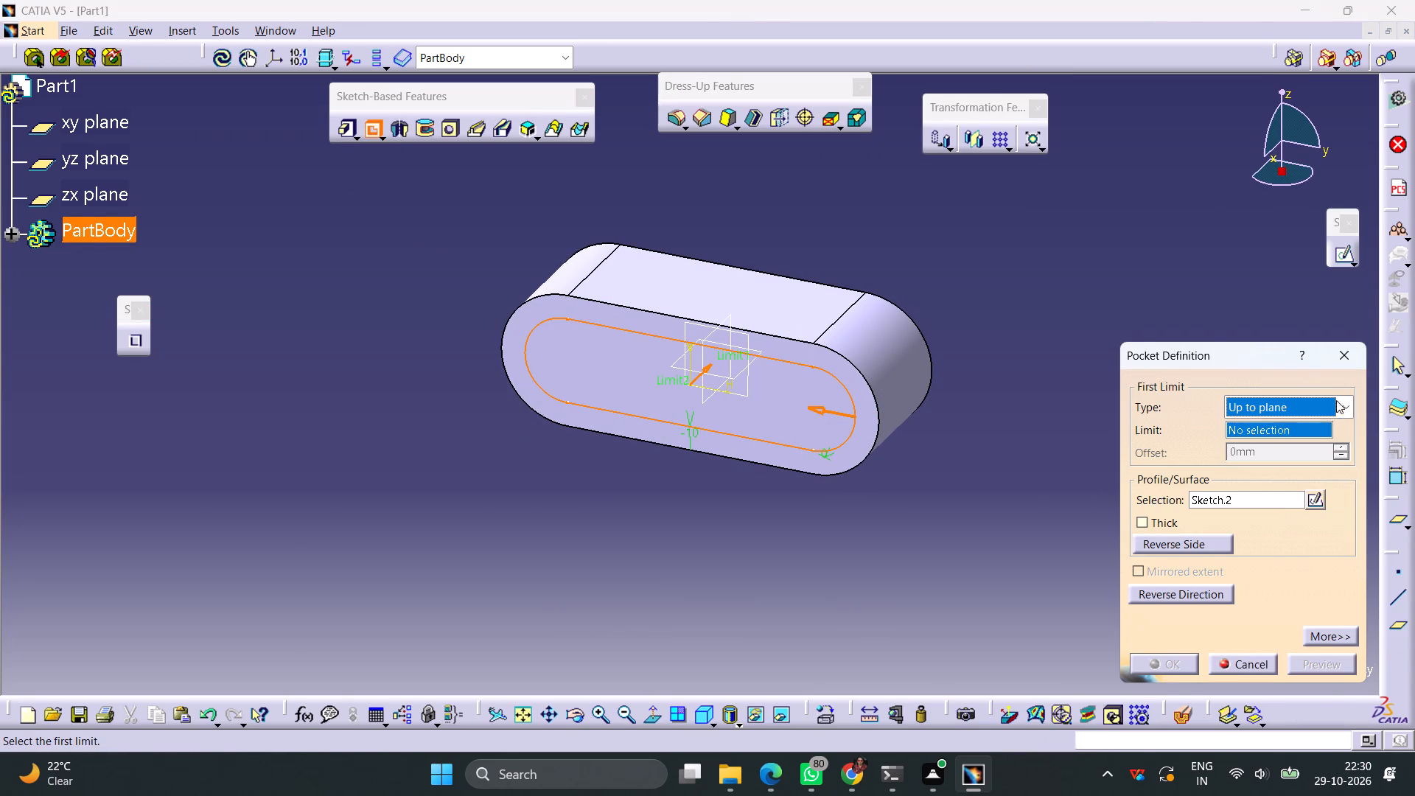
{"action": "left_click", "coordinate": [1346, 400]}
{"action": "left_click", "coordinate": [1280, 459]}
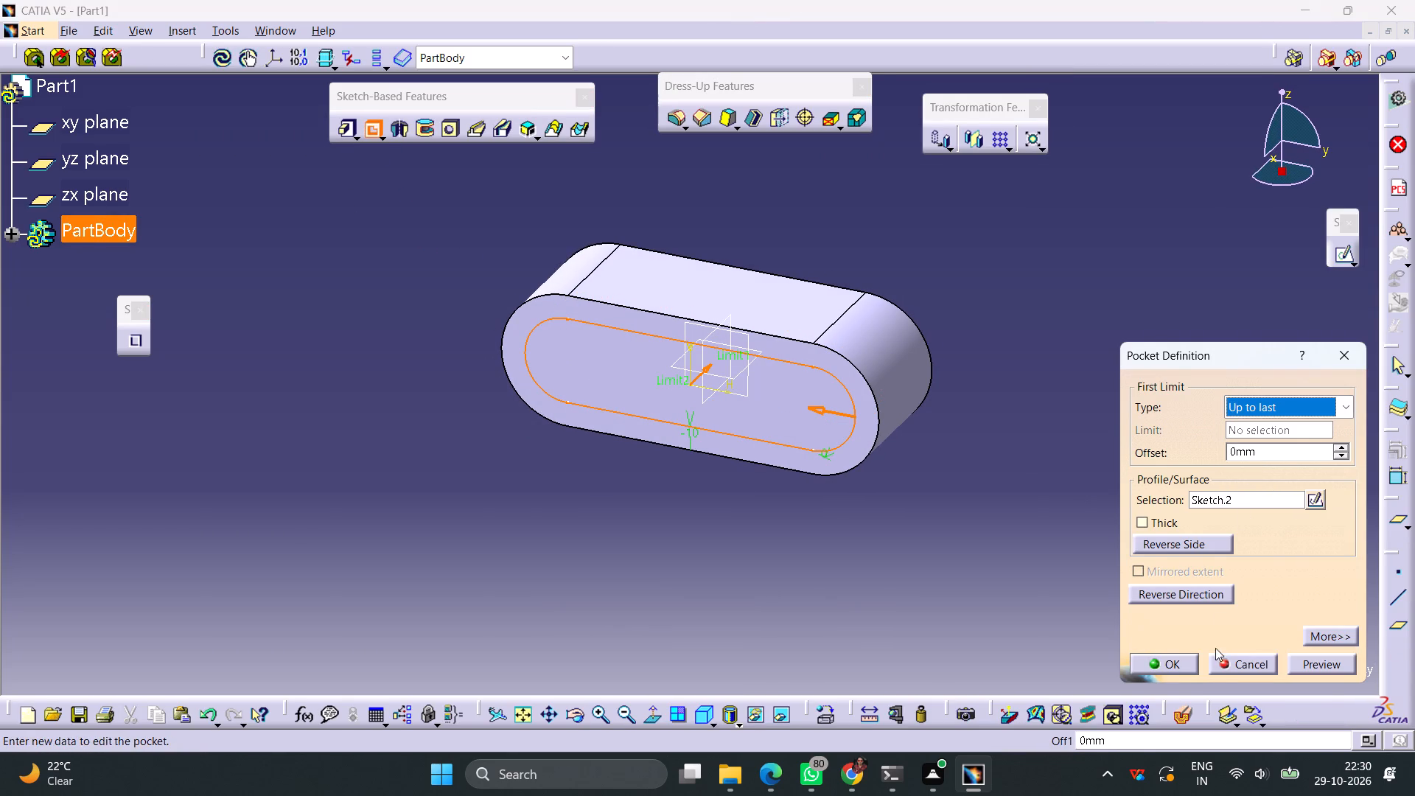
{"action": "left_click", "coordinate": [1167, 660]}
{"action": "left_click", "coordinate": [1087, 530]}
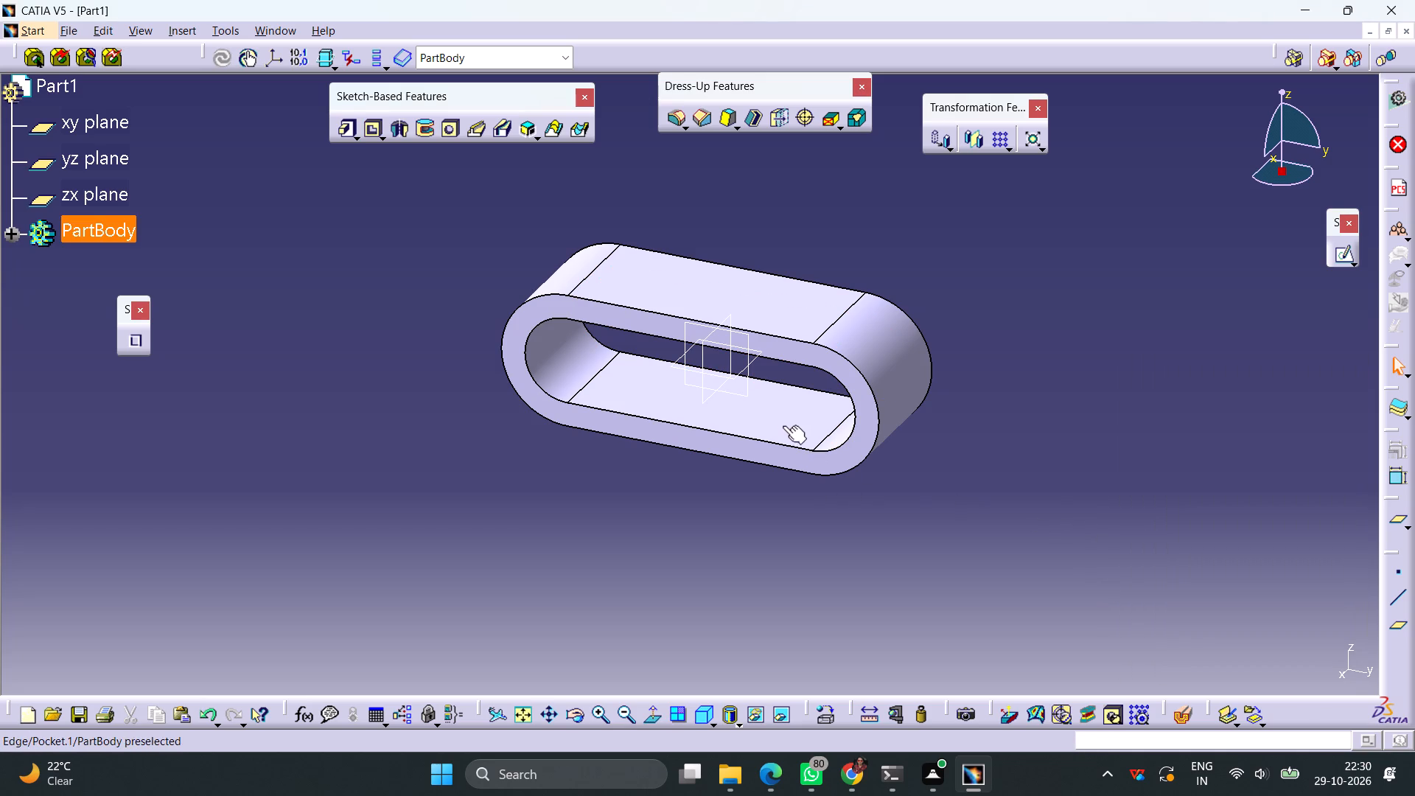
Sketch on the ring's front face a vertical symmetrically extended line crossing the slot, about 34 mm from the V axis on the negative H side.
{"action": "left_click", "coordinate": [537, 396]}
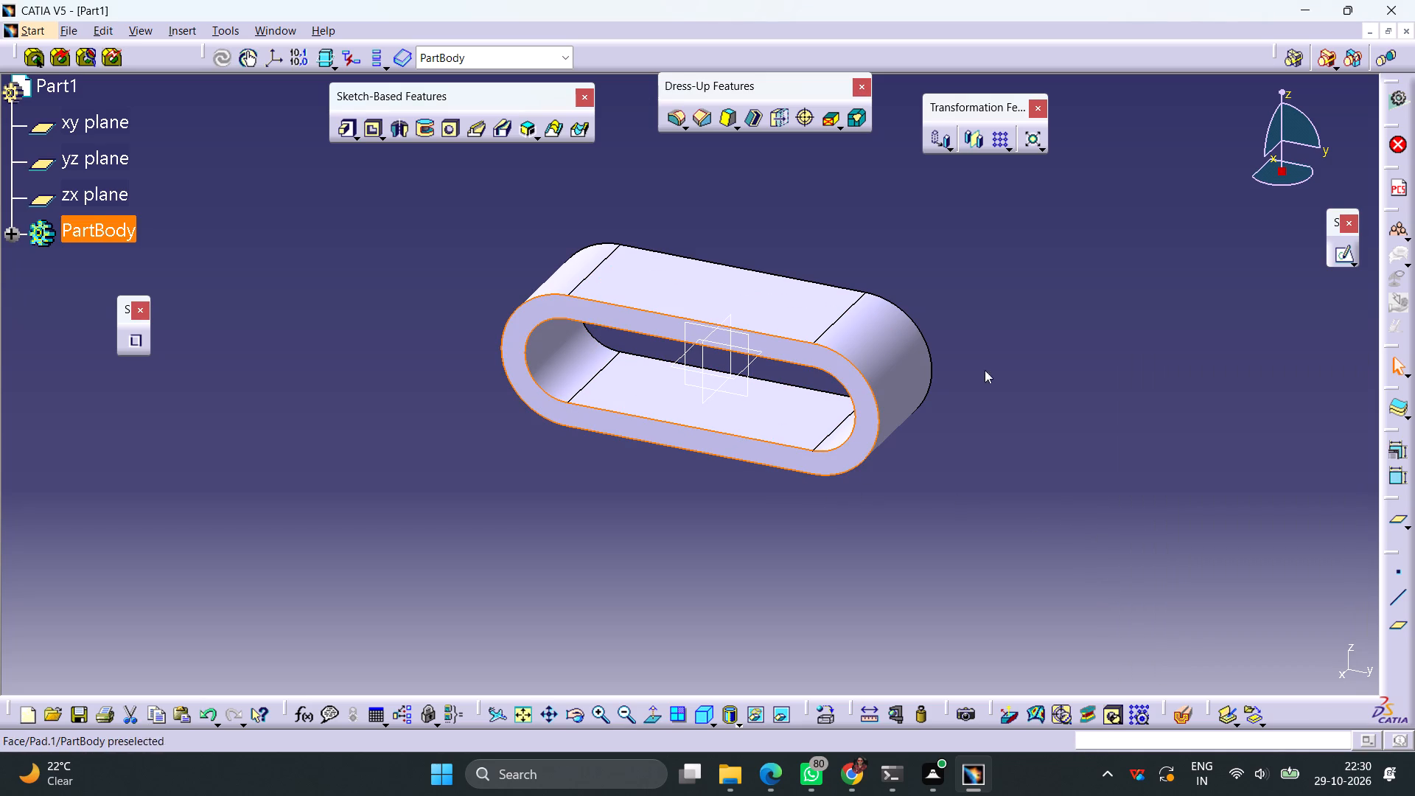
{"action": "left_click", "coordinate": [1335, 254]}
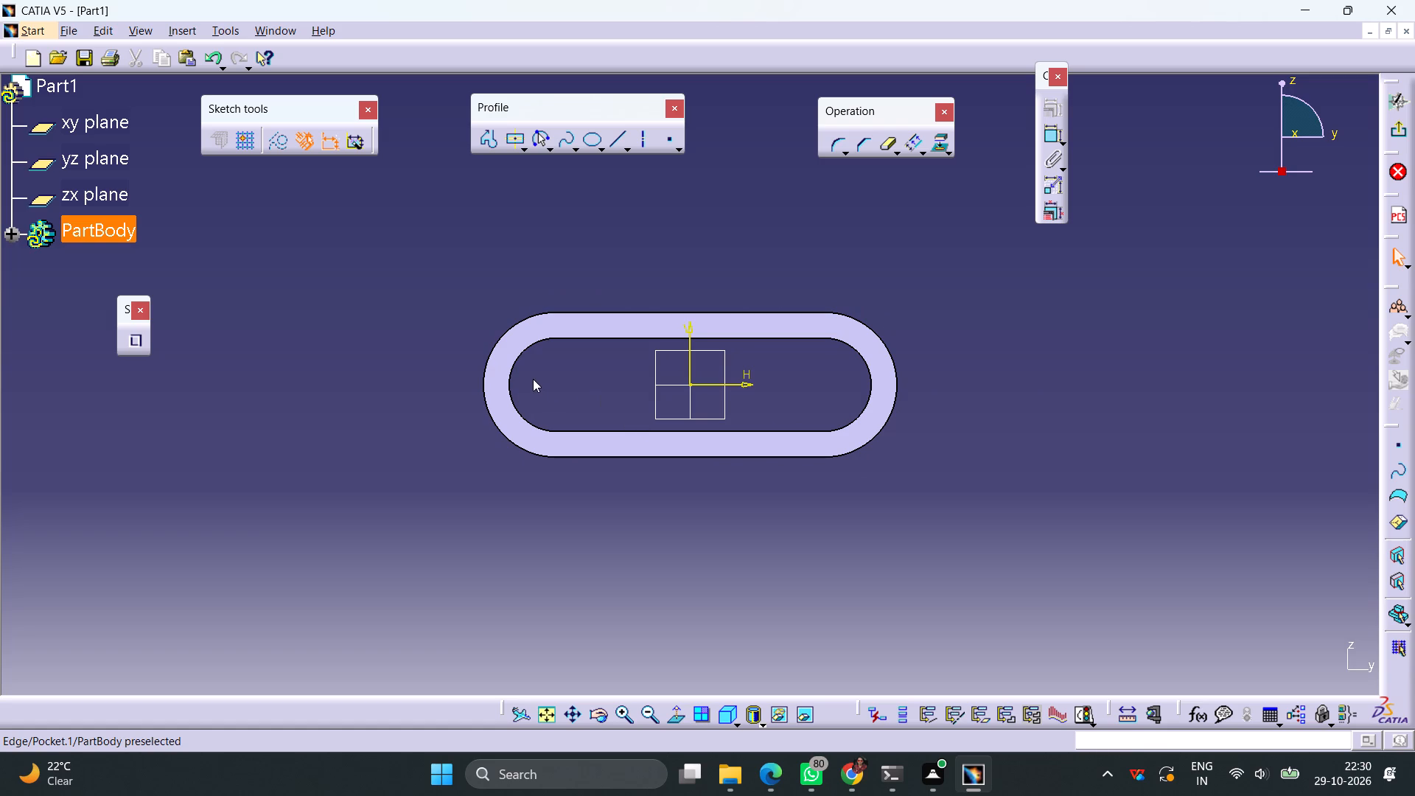
{"action": "left_click", "coordinate": [614, 141]}
{"action": "left_click", "coordinate": [388, 144]}
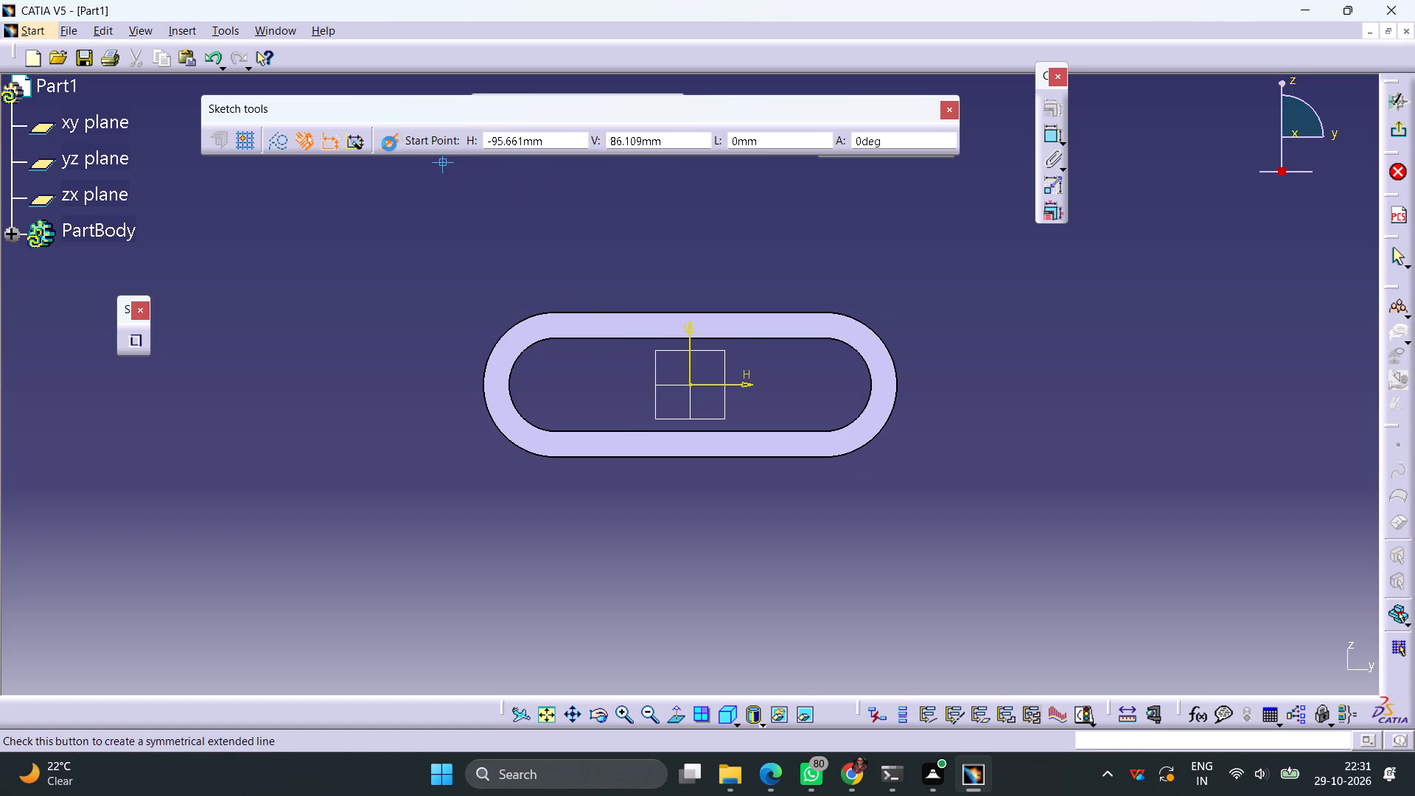
{"action": "left_click", "coordinate": [601, 381]}
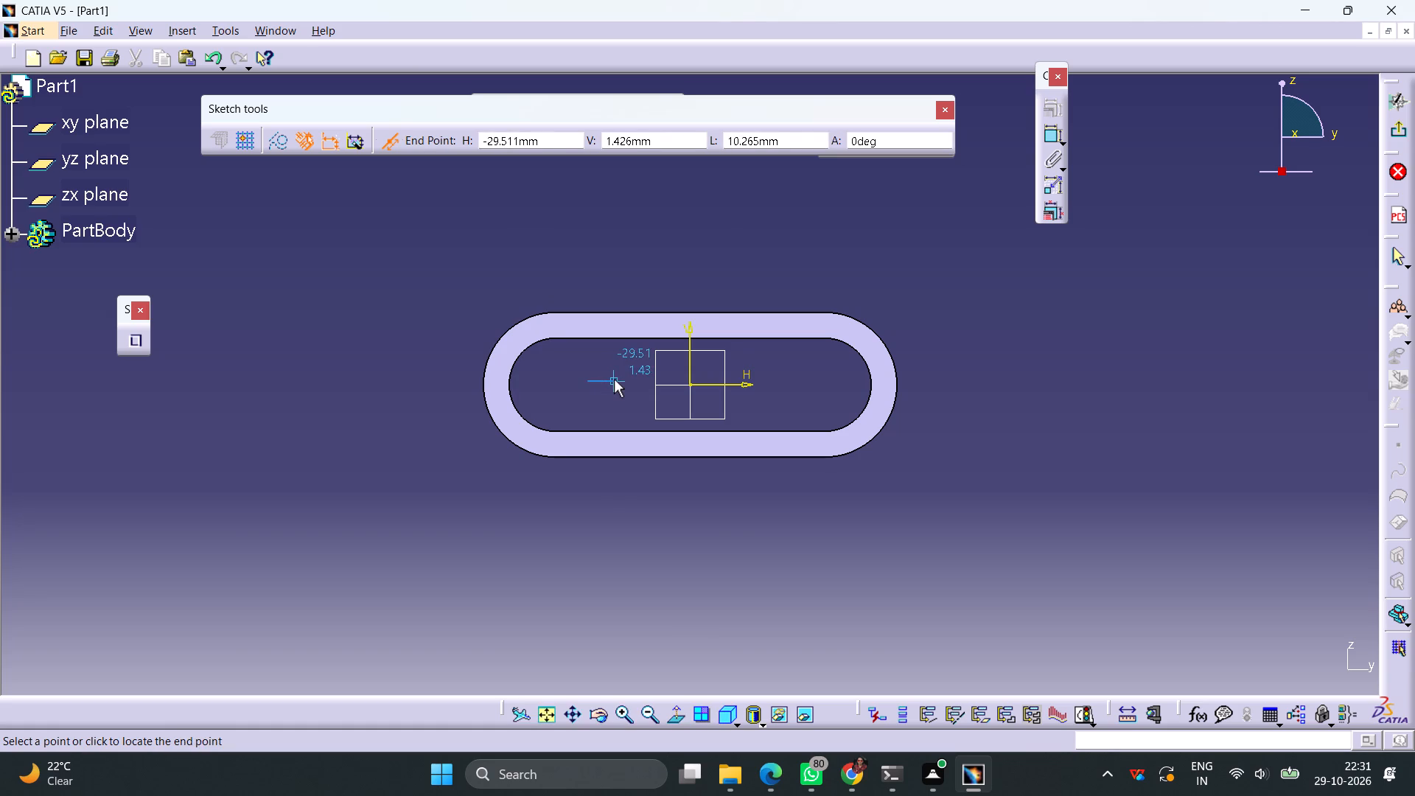
{"action": "key", "text": "Escape"}
{"action": "left_click", "coordinate": [614, 145]}
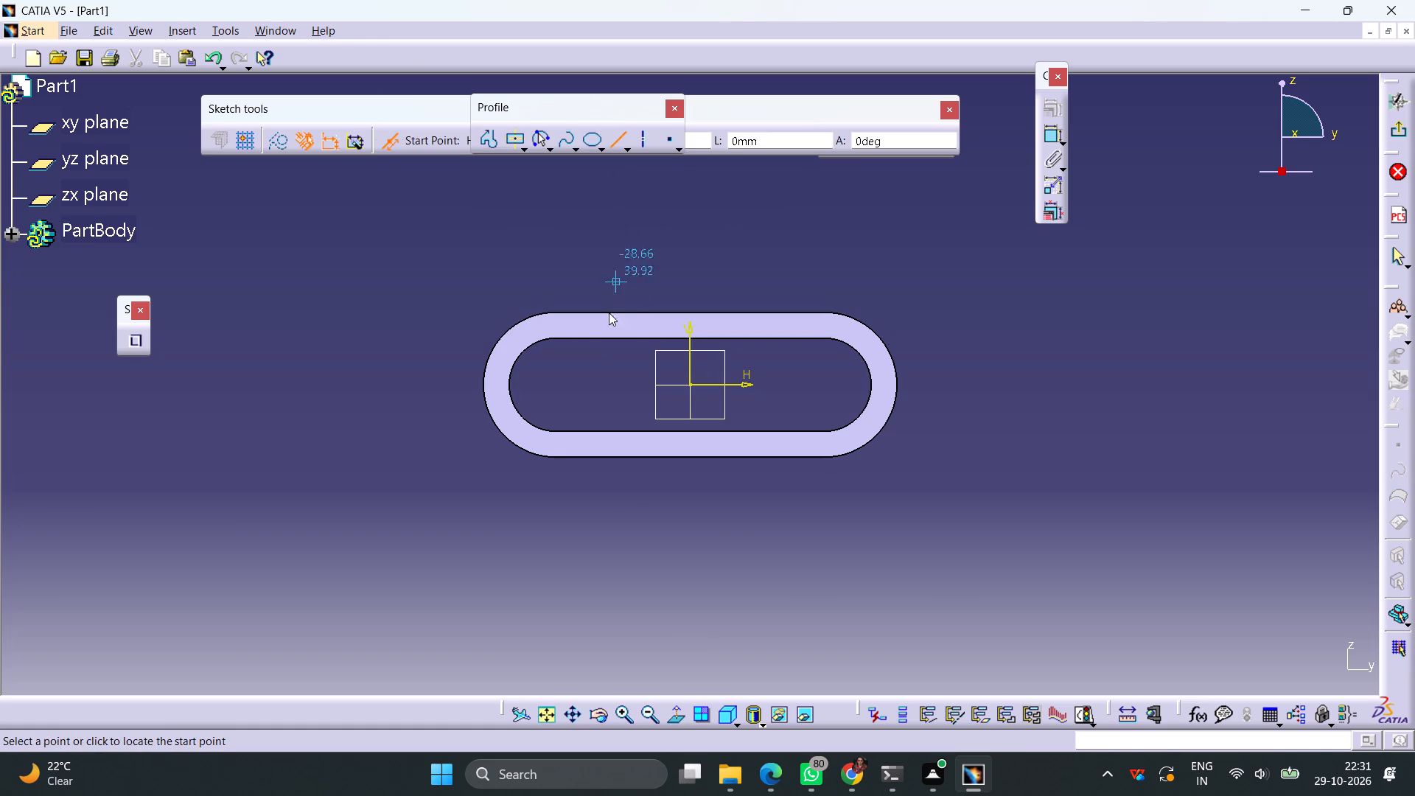
{"action": "left_click", "coordinate": [600, 385]}
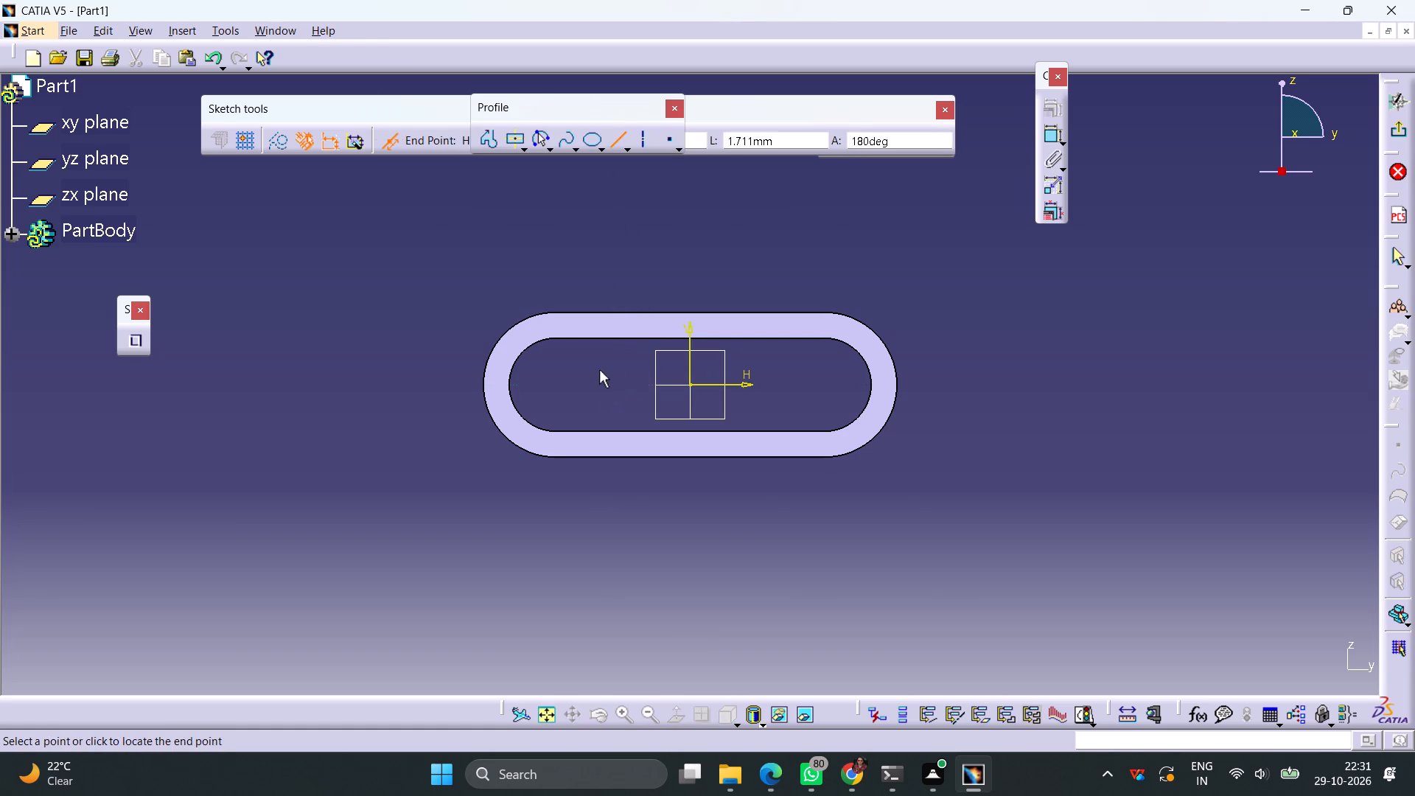
{"action": "left_click", "coordinate": [599, 301]}
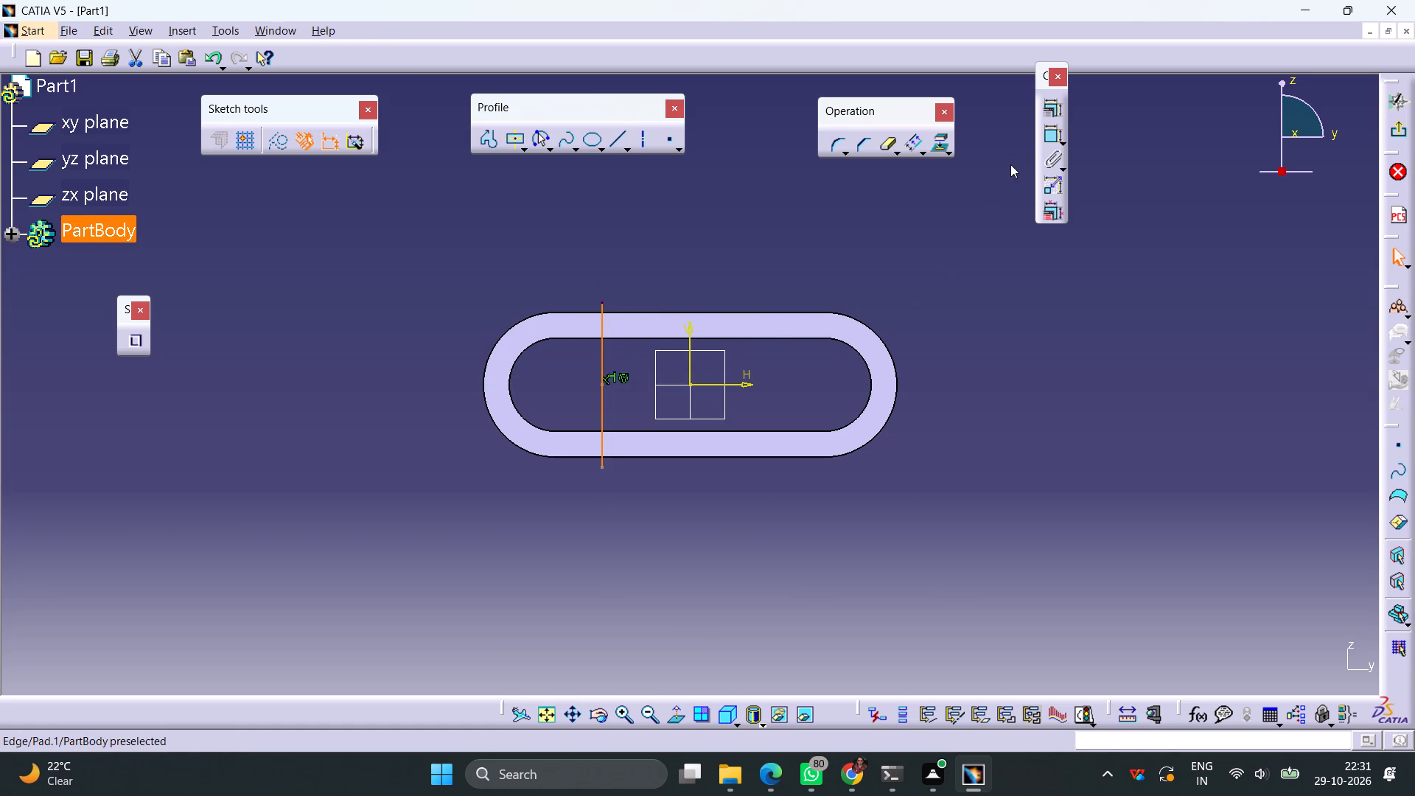
Dimension the vertical line's distance from the V axis and set it to 56/2 (28 mm).
{"action": "left_click", "coordinate": [1048, 139]}
{"action": "left_click", "coordinate": [689, 346]}
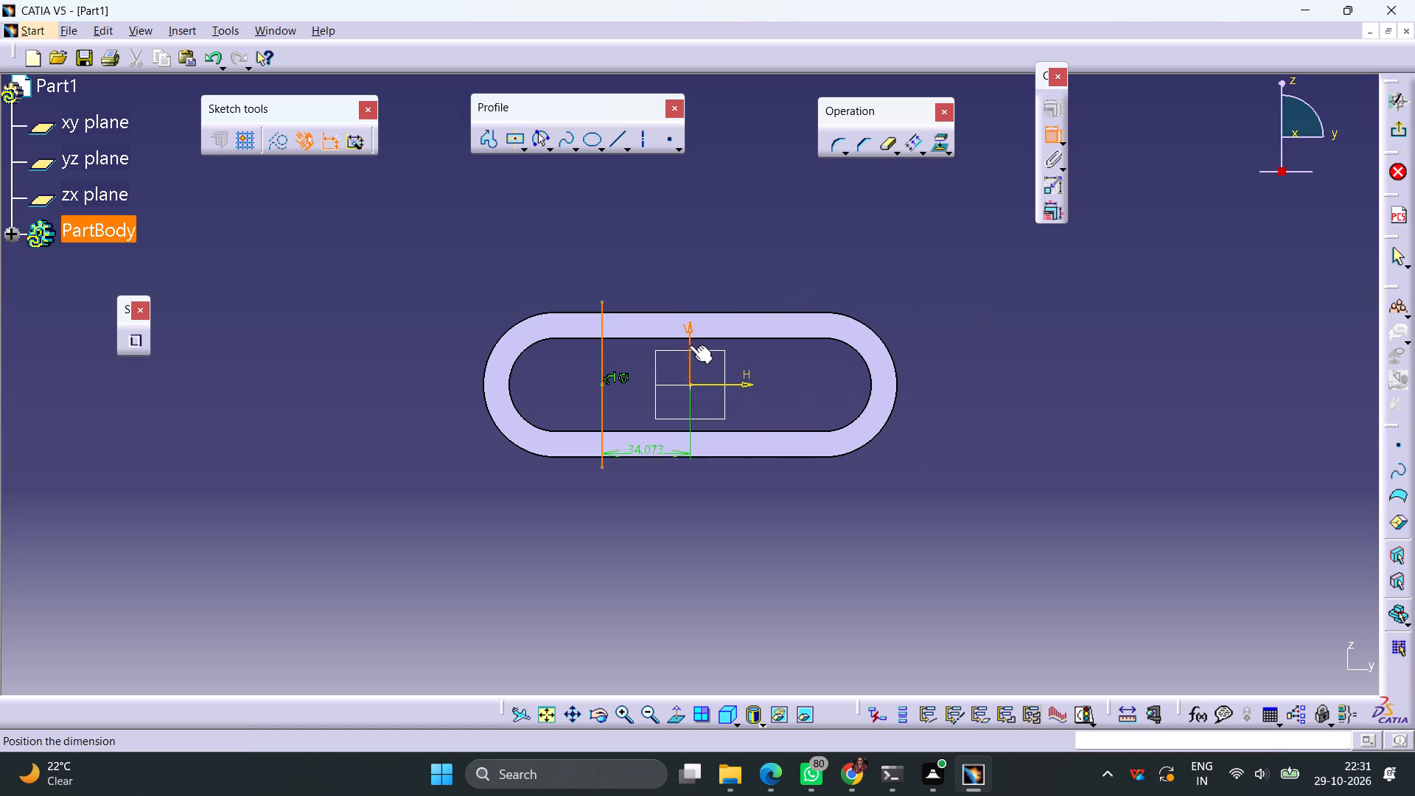
{"action": "left_click", "coordinate": [660, 265]}
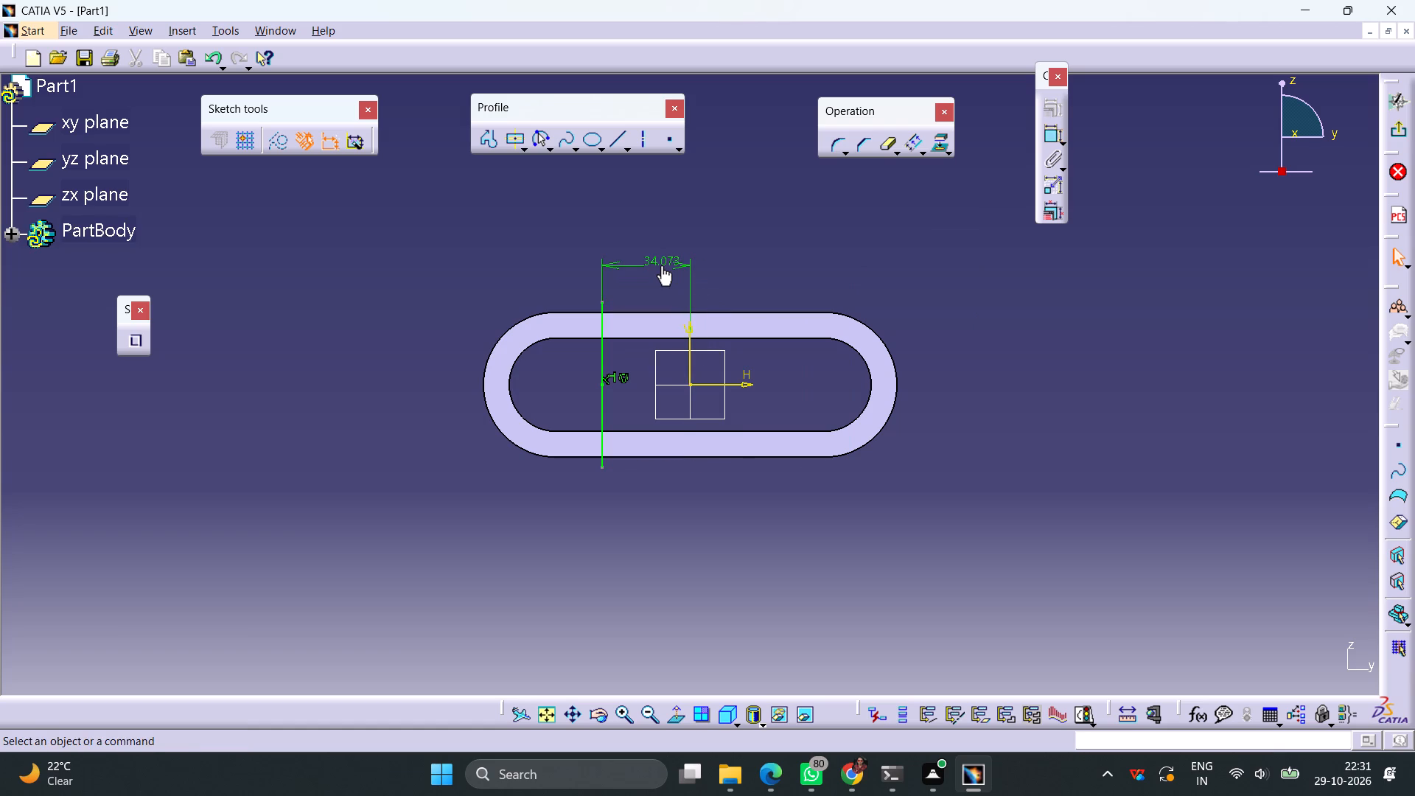
{"action": "double_click", "coordinate": [661, 256]}
{"action": "type", "text": "56/2"}
{"action": "key", "text": "Return"}
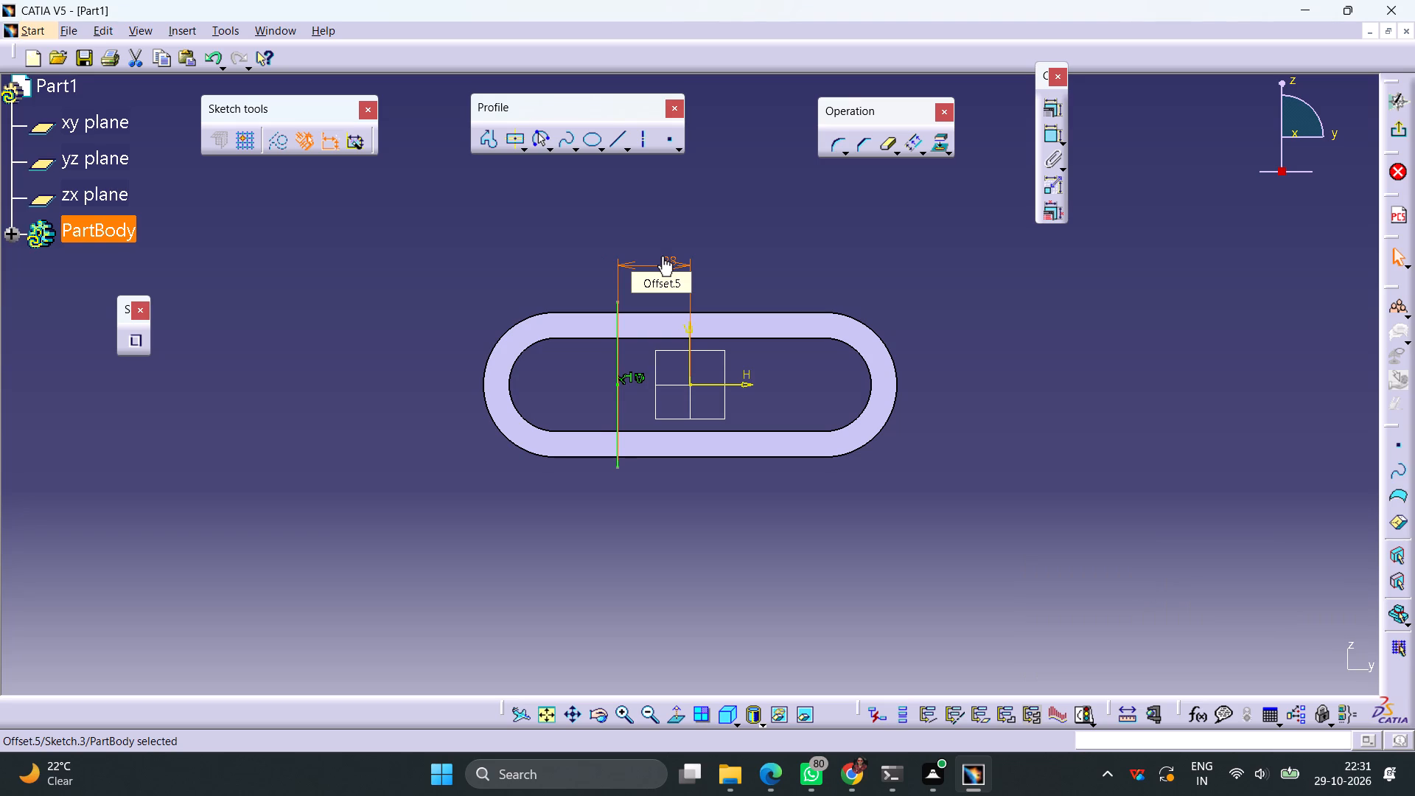
{"action": "left_click", "coordinate": [873, 253]}
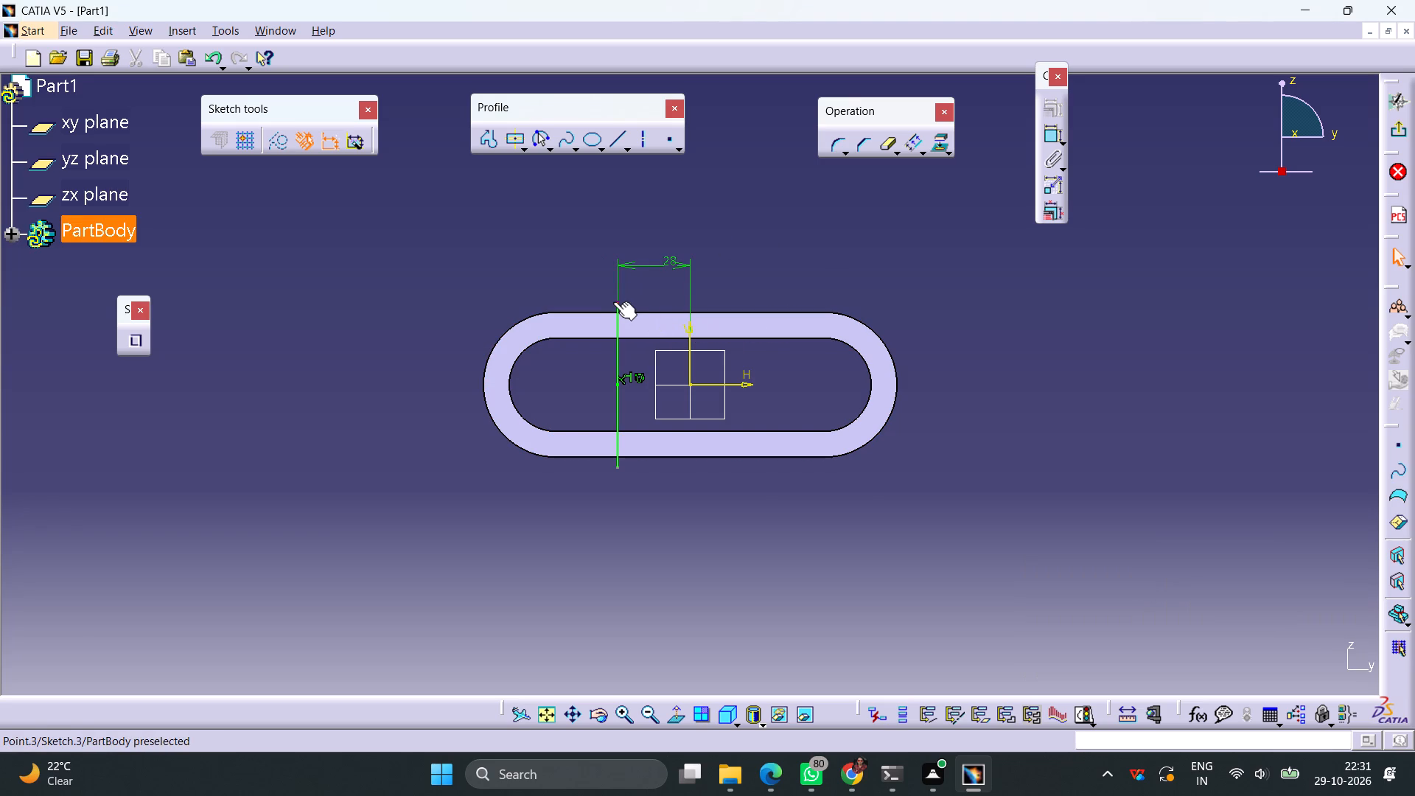
Project the pocket's inner end arc on the negative H side into the sketch.
{"action": "left_click", "coordinate": [525, 349]}
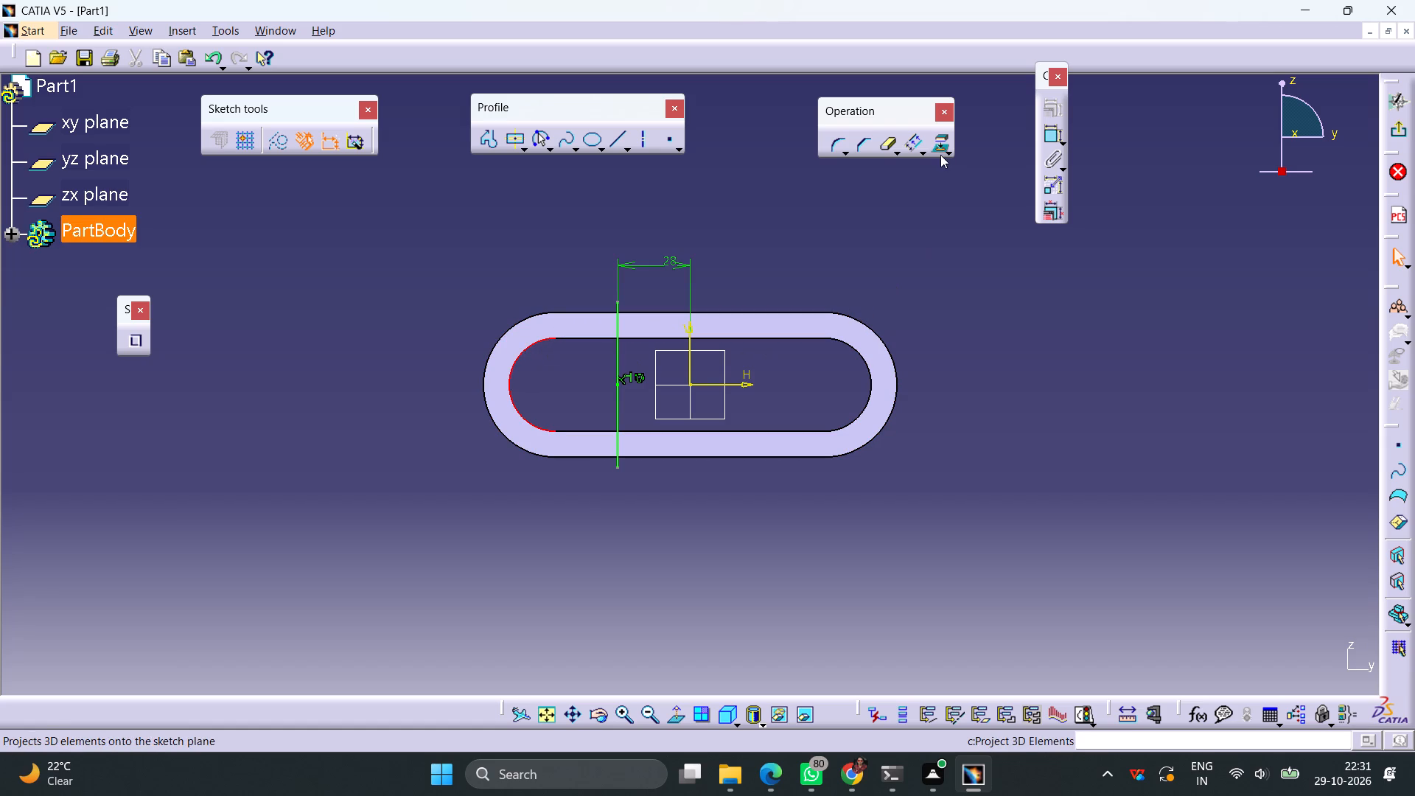
{"action": "left_click", "coordinate": [939, 142]}
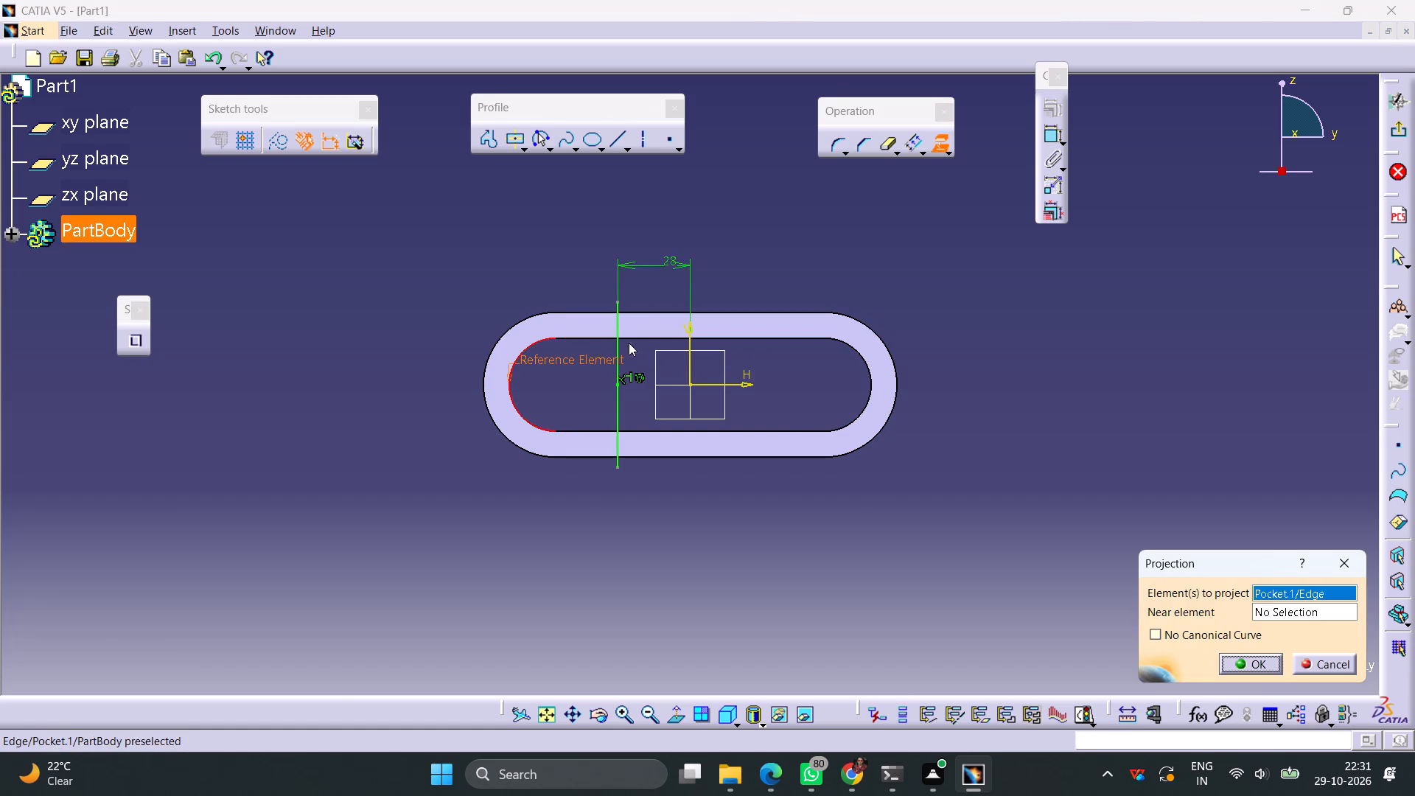
{"action": "left_click", "coordinate": [1248, 666]}
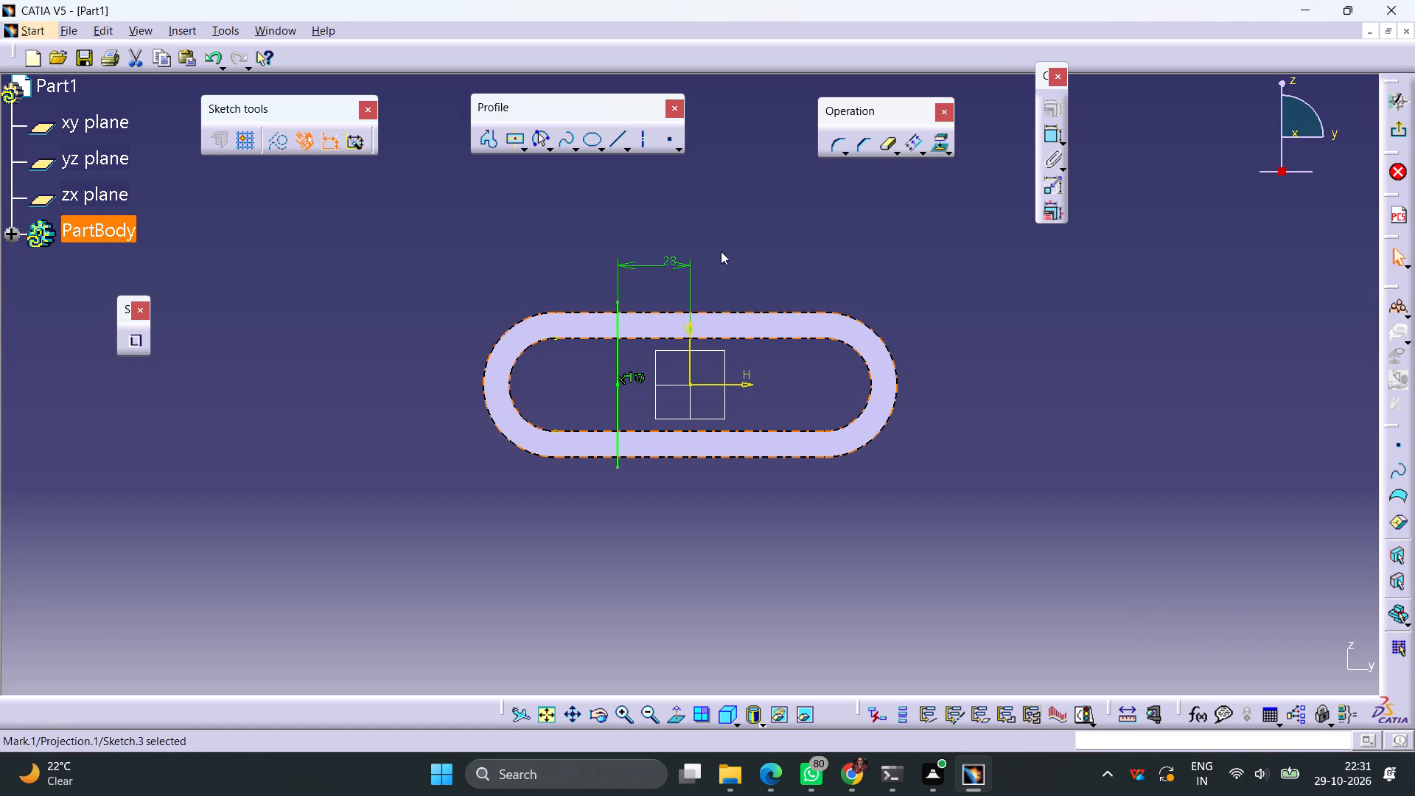
Draw a horizontal line from the projected arc's upper end to the vertical line and quick-trim the vertical line's overhang above it.
{"action": "left_click", "coordinate": [609, 142]}
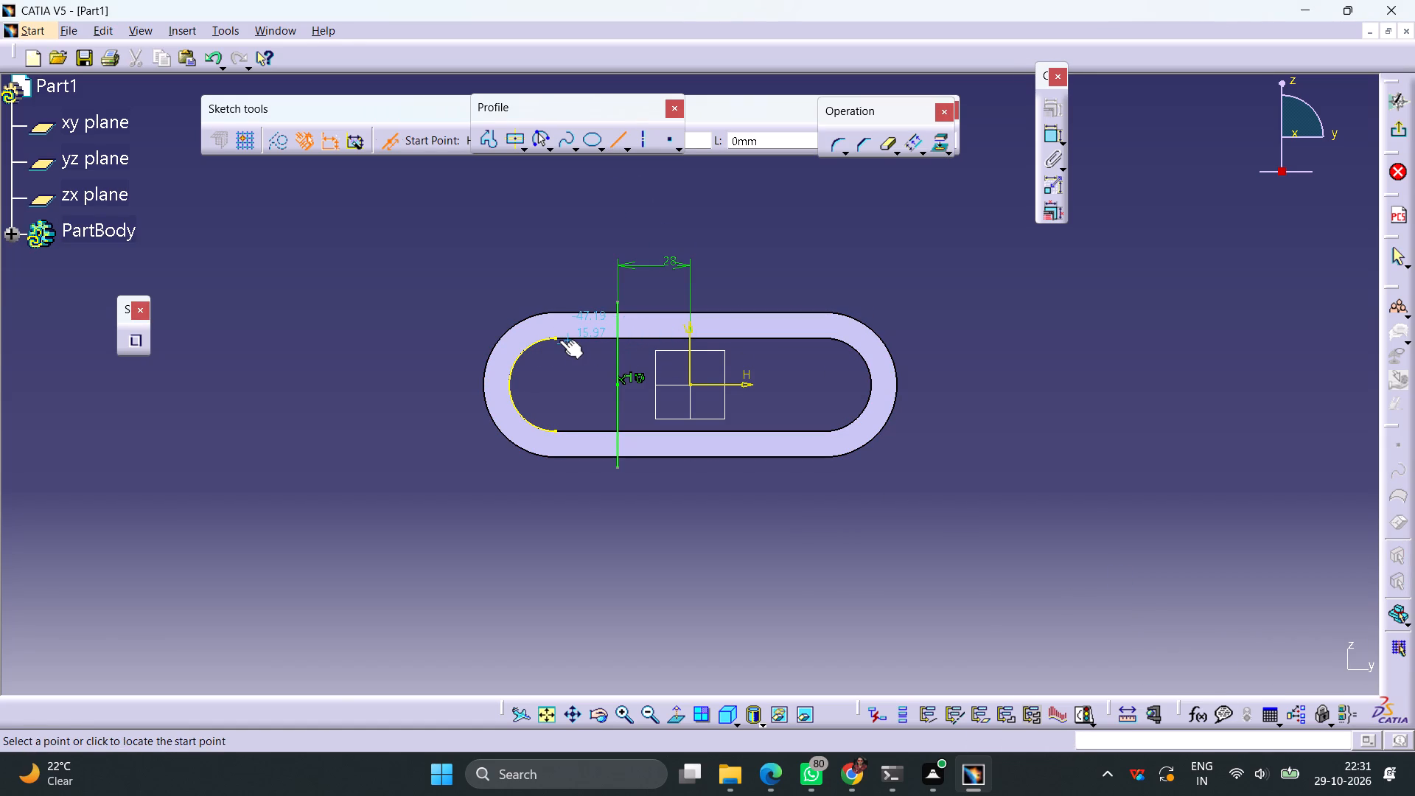
{"action": "left_click", "coordinate": [554, 339]}
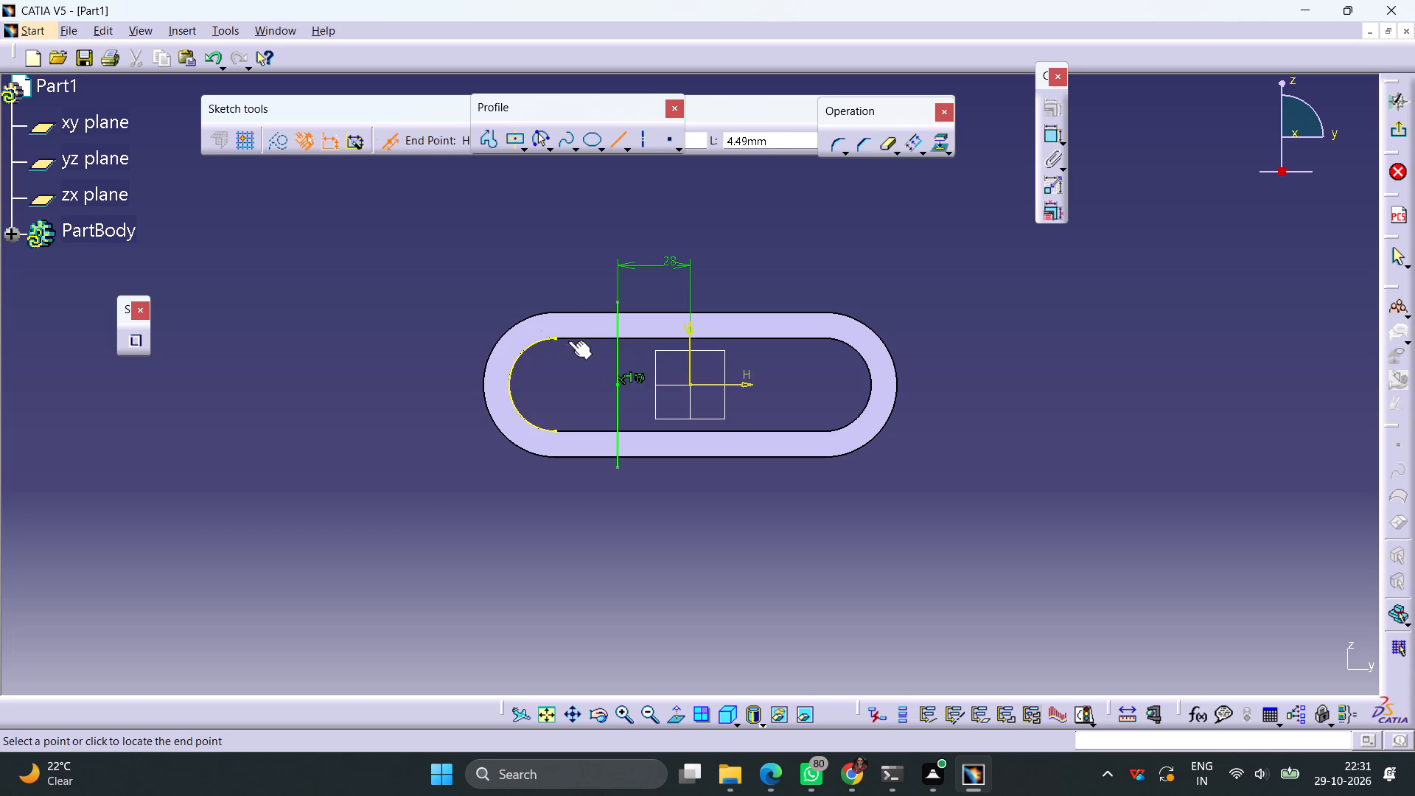
{"action": "left_click", "coordinate": [391, 146]}
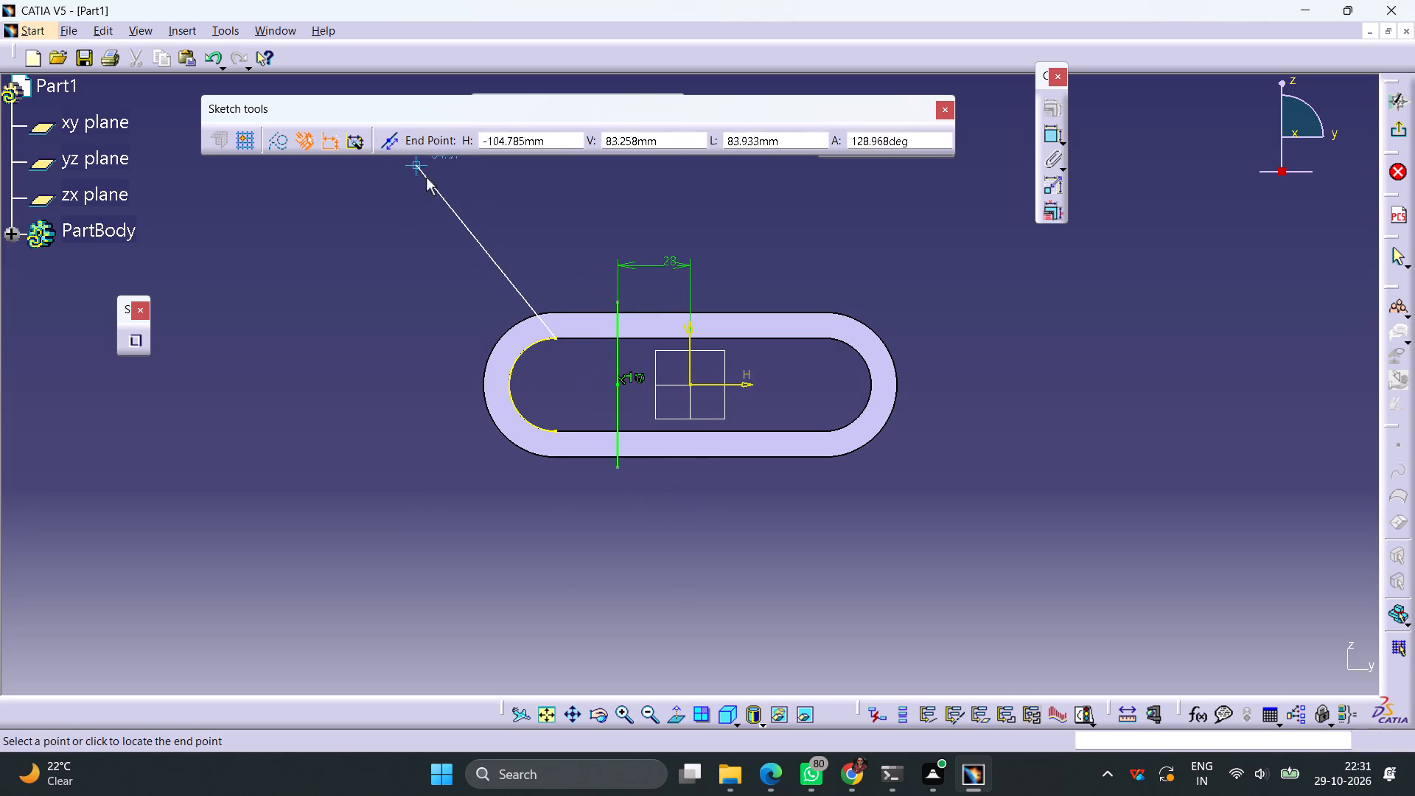
{"action": "left_click", "coordinate": [615, 337]}
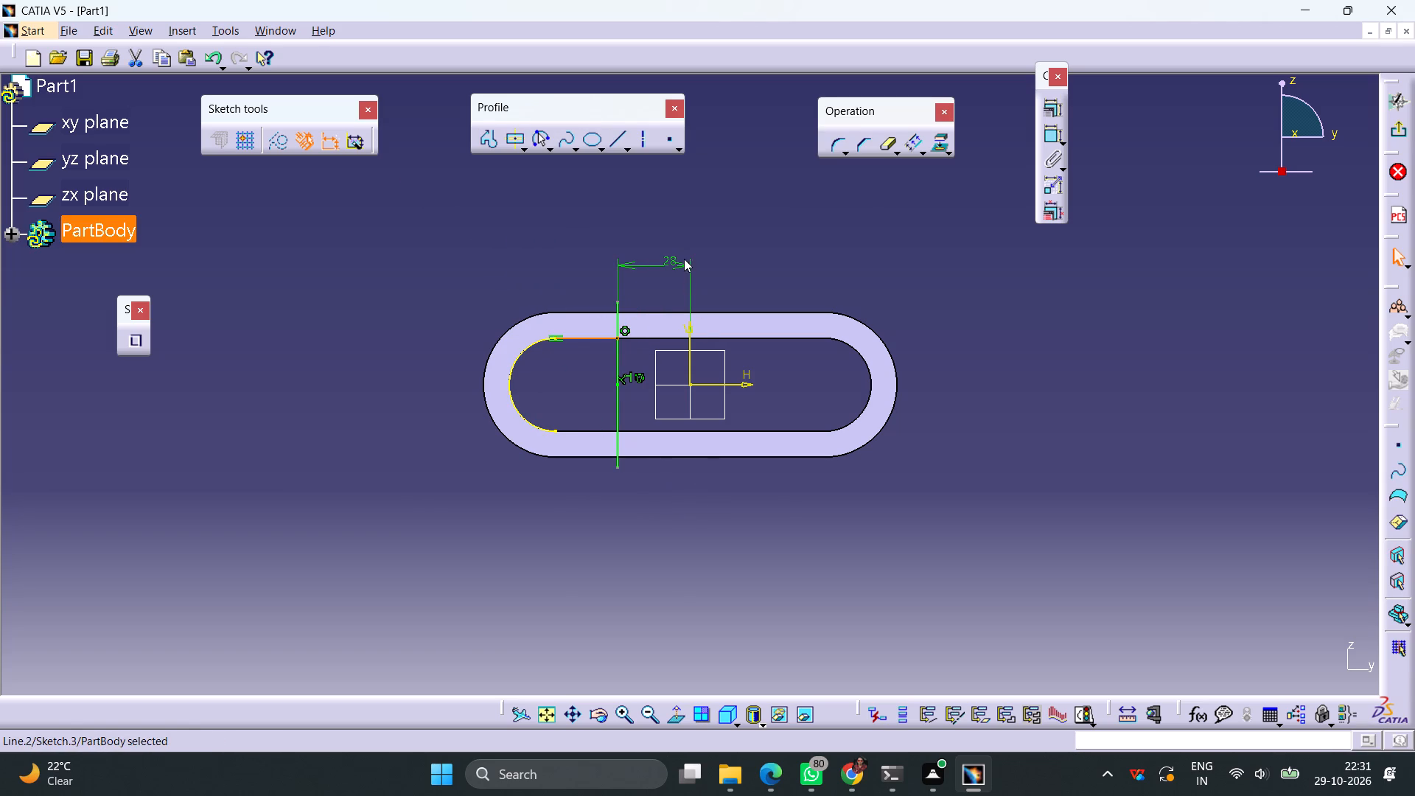
{"action": "left_click", "coordinate": [748, 228]}
{"action": "left_click", "coordinate": [884, 148]}
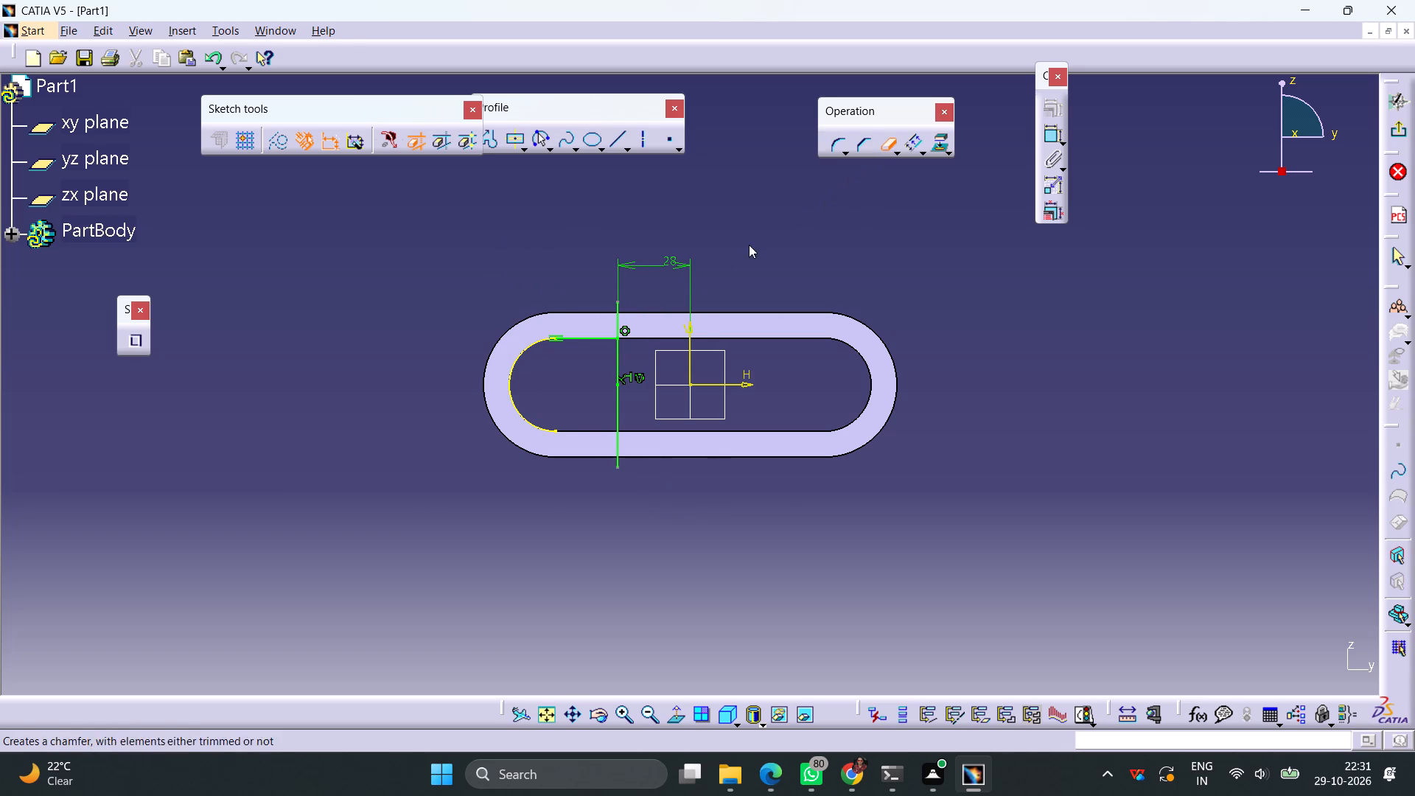
{"action": "left_click", "coordinate": [615, 318]}
{"action": "left_click", "coordinate": [761, 434]}
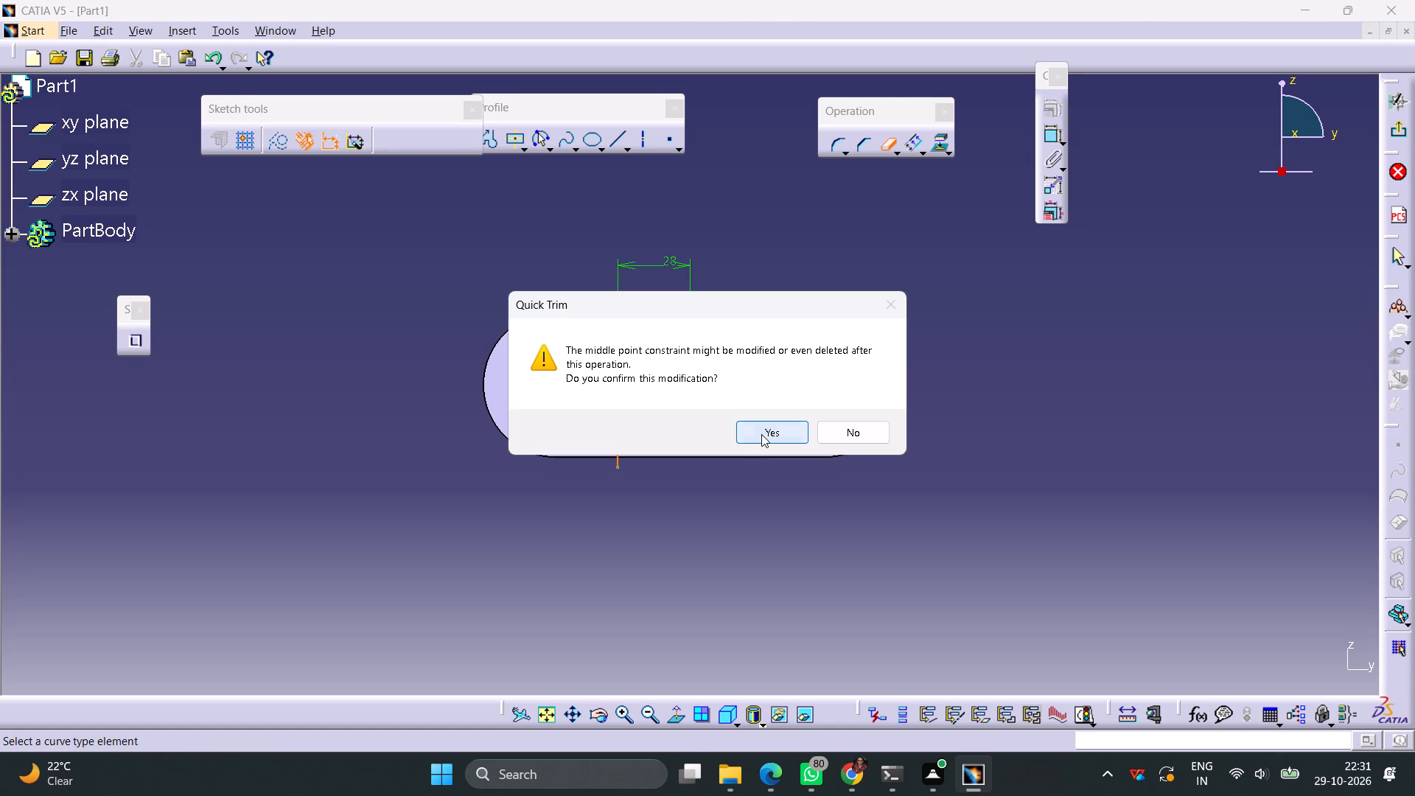
Draw a horizontal line from the projected arc's lower end to the vertical line and quick-trim the vertical line's overhang below it.
{"action": "left_click", "coordinate": [611, 146]}
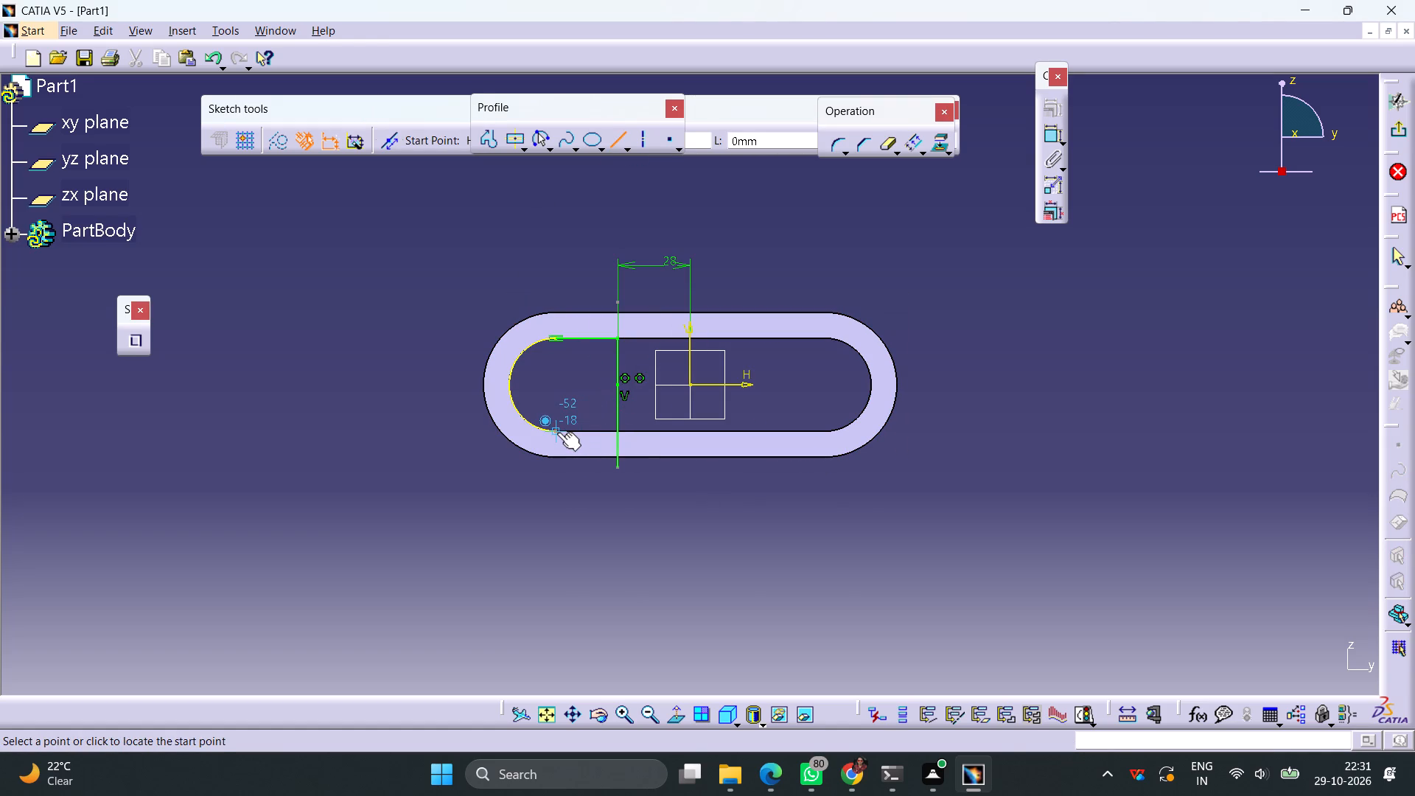
{"action": "left_click", "coordinate": [557, 432]}
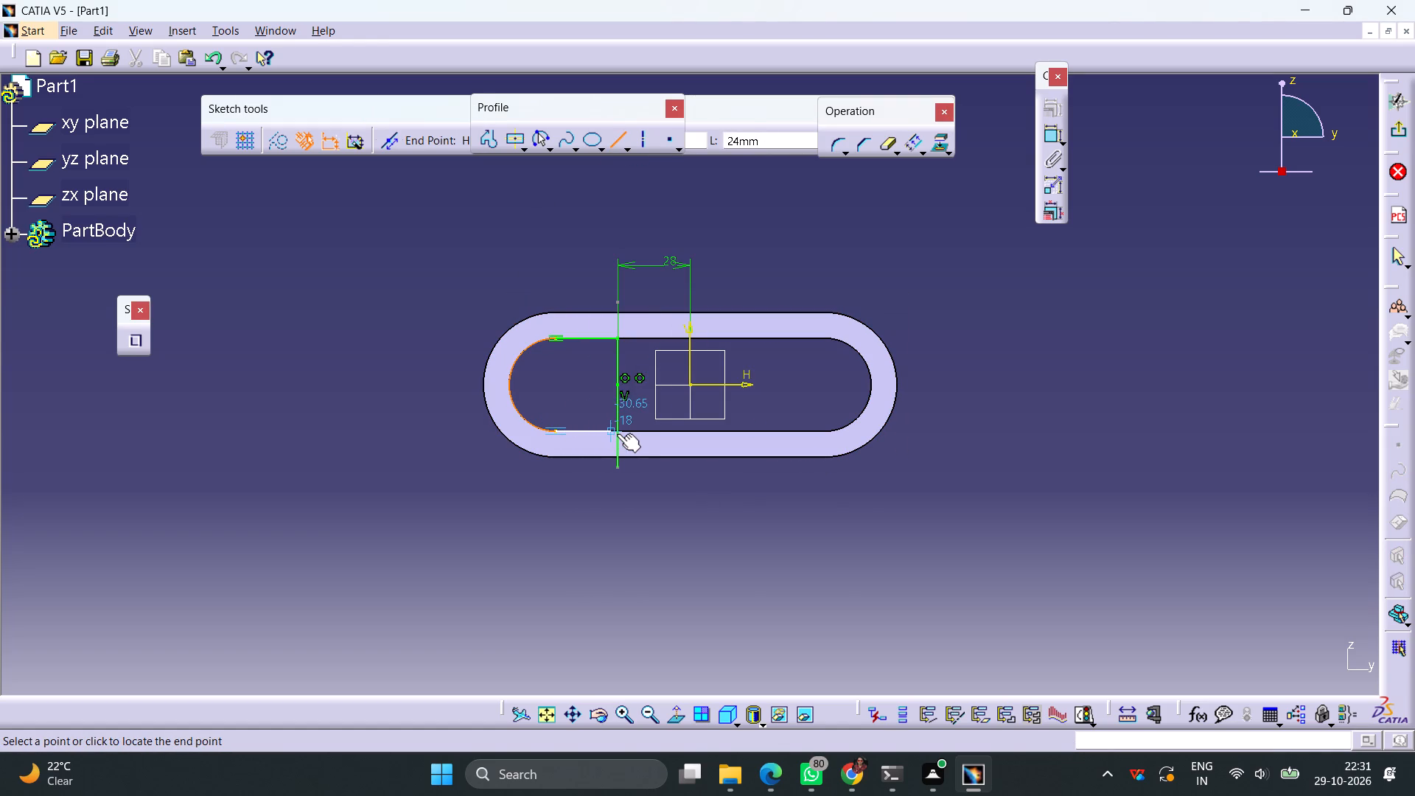
{"action": "left_click", "coordinate": [617, 433]}
{"action": "left_click", "coordinate": [794, 529]}
{"action": "left_click", "coordinate": [889, 144]}
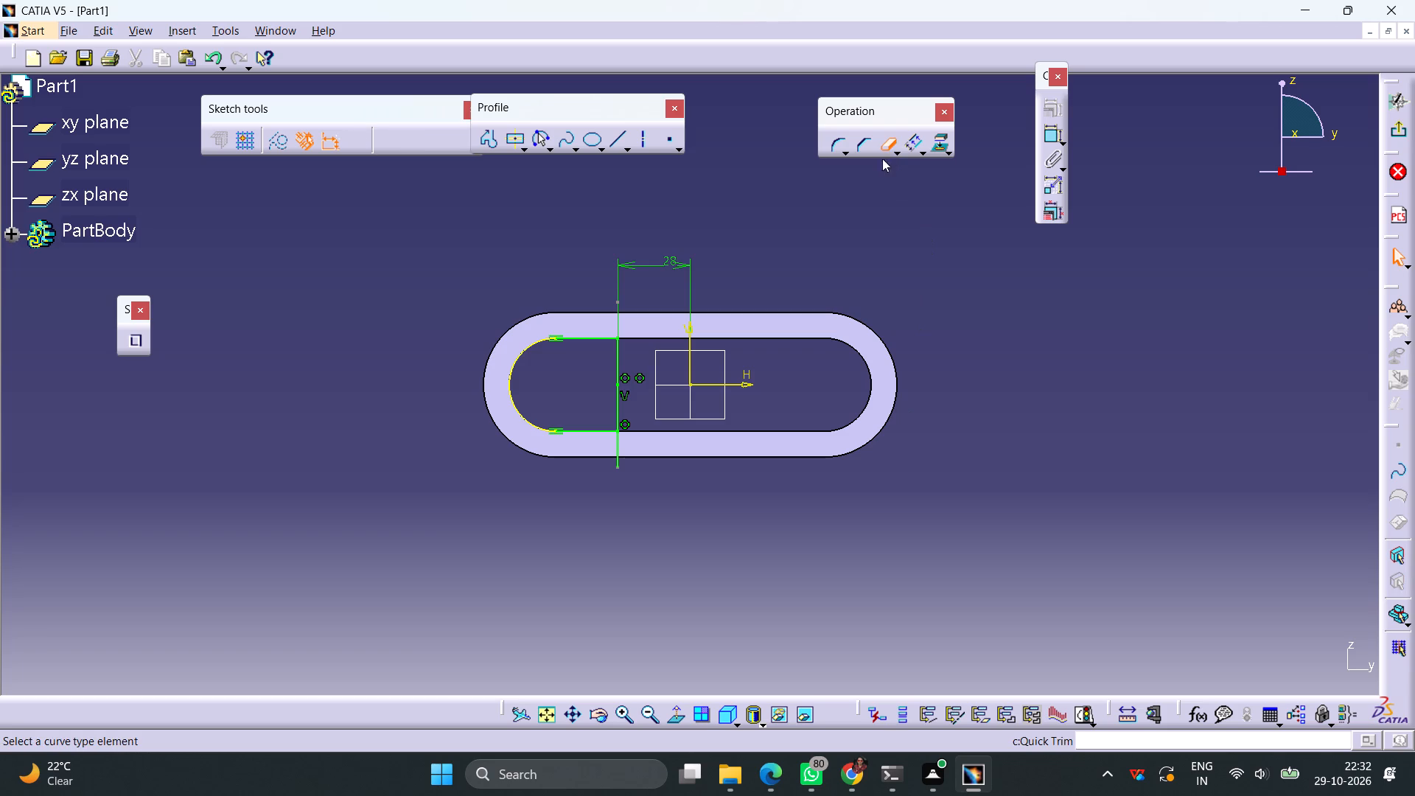
{"action": "left_click", "coordinate": [618, 452]}
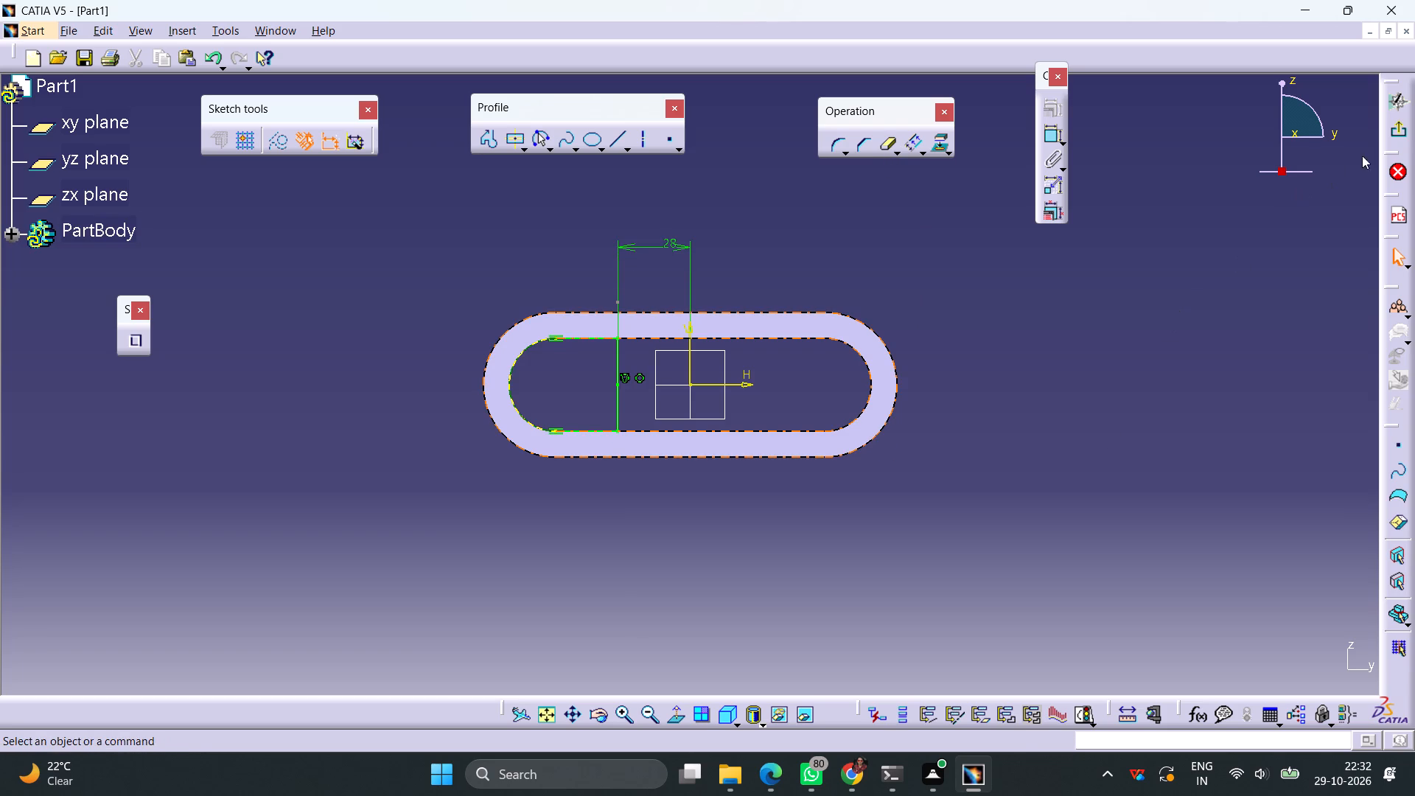
Finish the sketch and pad it in the reversed direction, into the ring, with first limit 15 mm and second limit -5 mm.
{"action": "left_click", "coordinate": [1389, 134]}
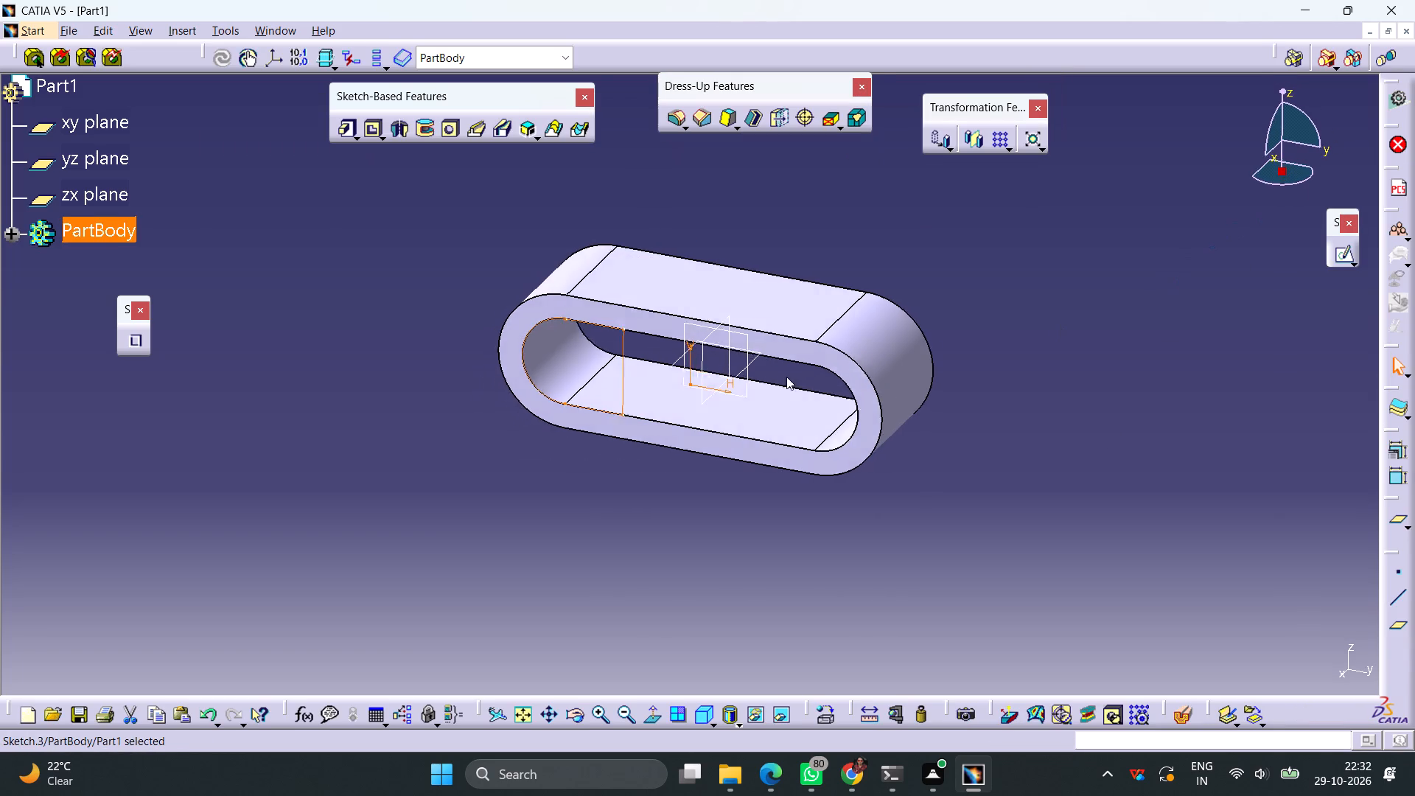
{"action": "left_click", "coordinate": [339, 130]}
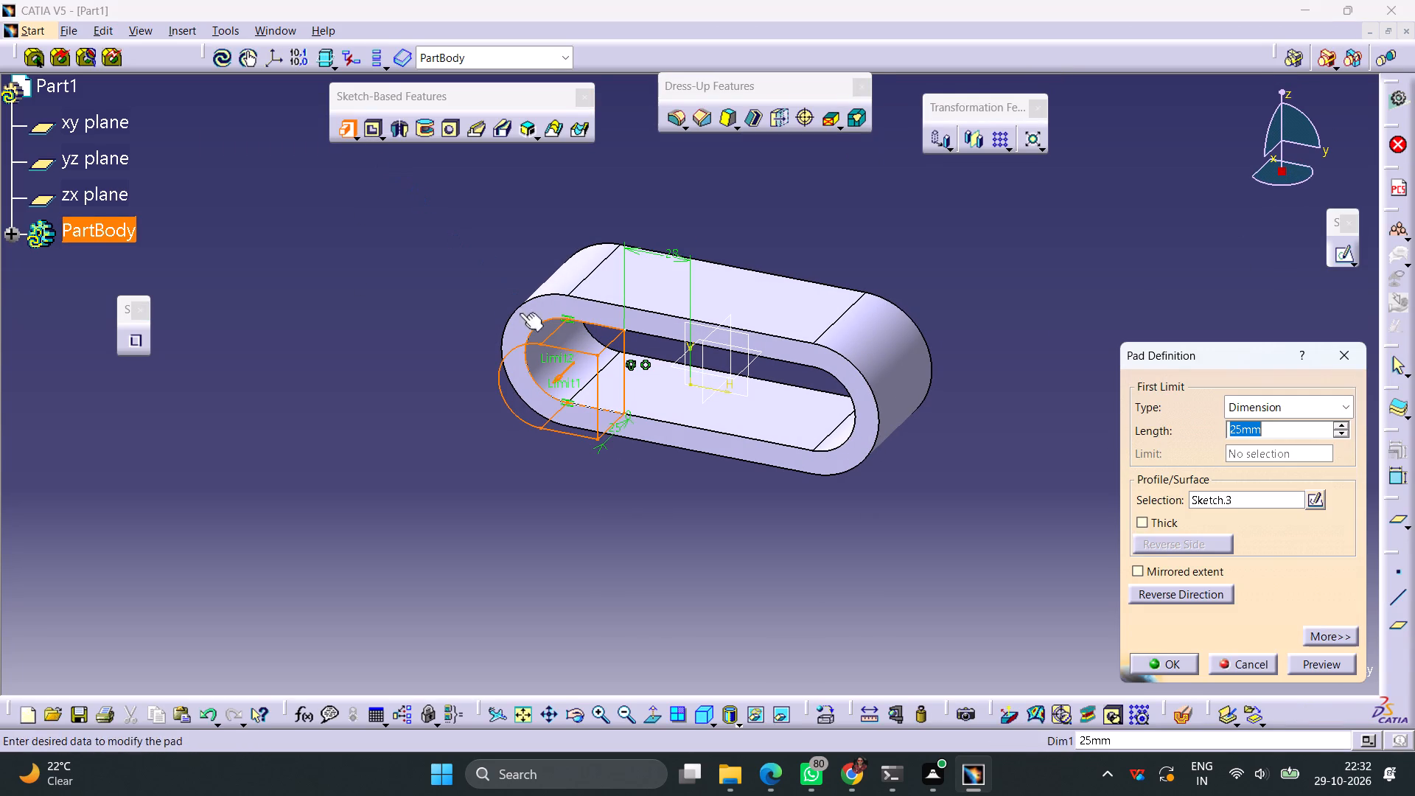
{"action": "left_click", "coordinate": [1170, 594]}
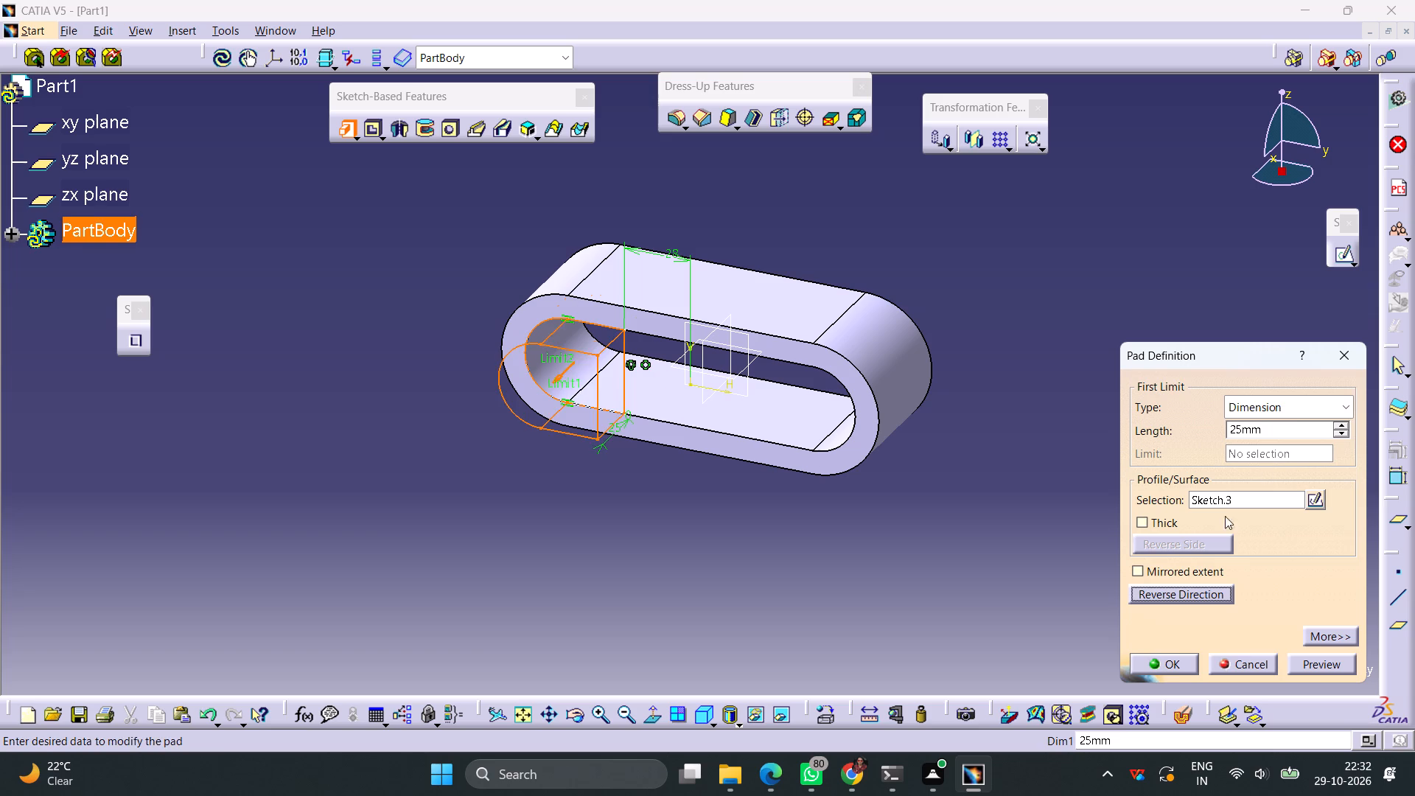
{"action": "left_click_drag", "start_coordinate": [1282, 425], "coordinate": [1089, 458]}
{"action": "type", "text": "15"}
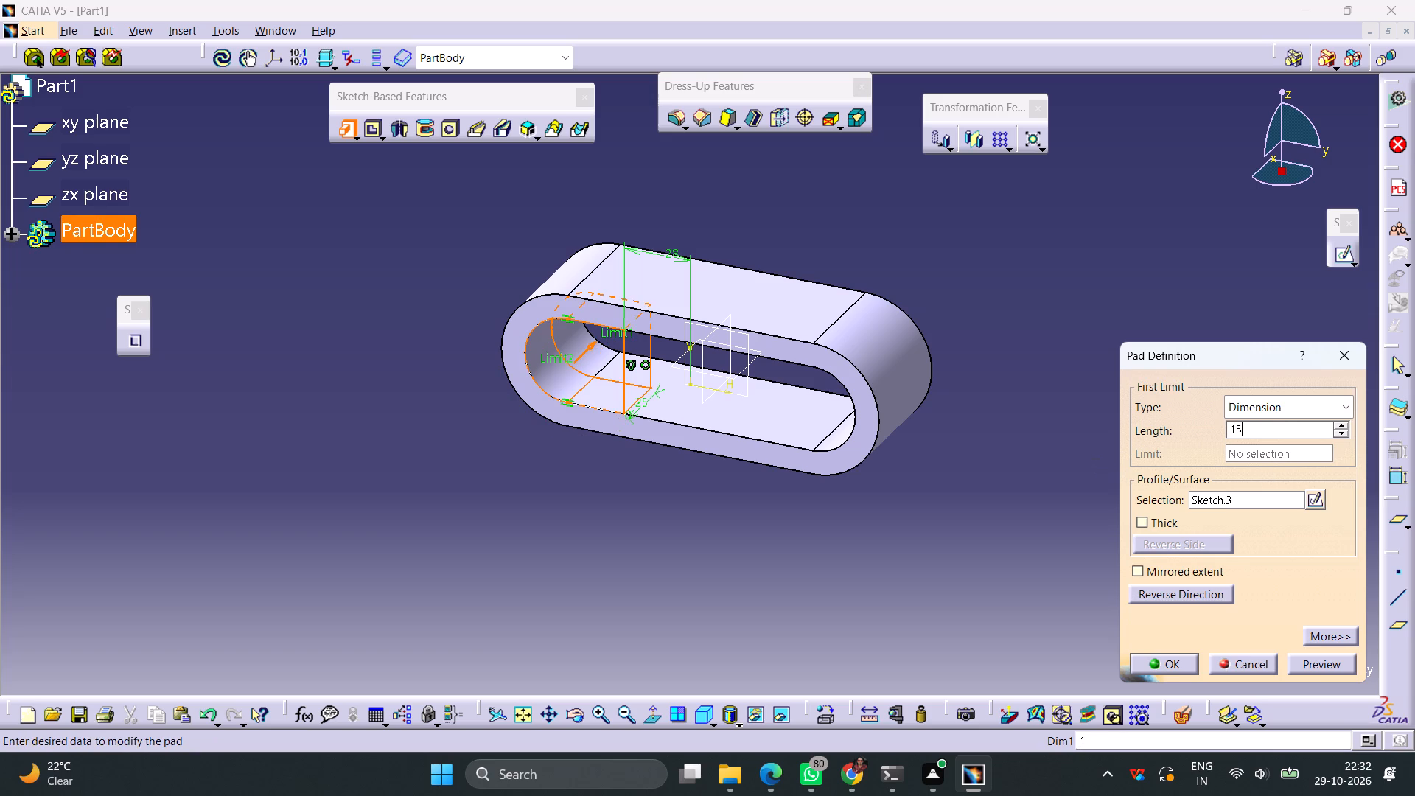
{"action": "left_click", "coordinate": [1332, 636]}
{"action": "left_click_drag", "start_coordinate": [1280, 430], "coordinate": [1156, 427]}
{"action": "type", "text": "-5"}
{"action": "left_click", "coordinate": [780, 564]}
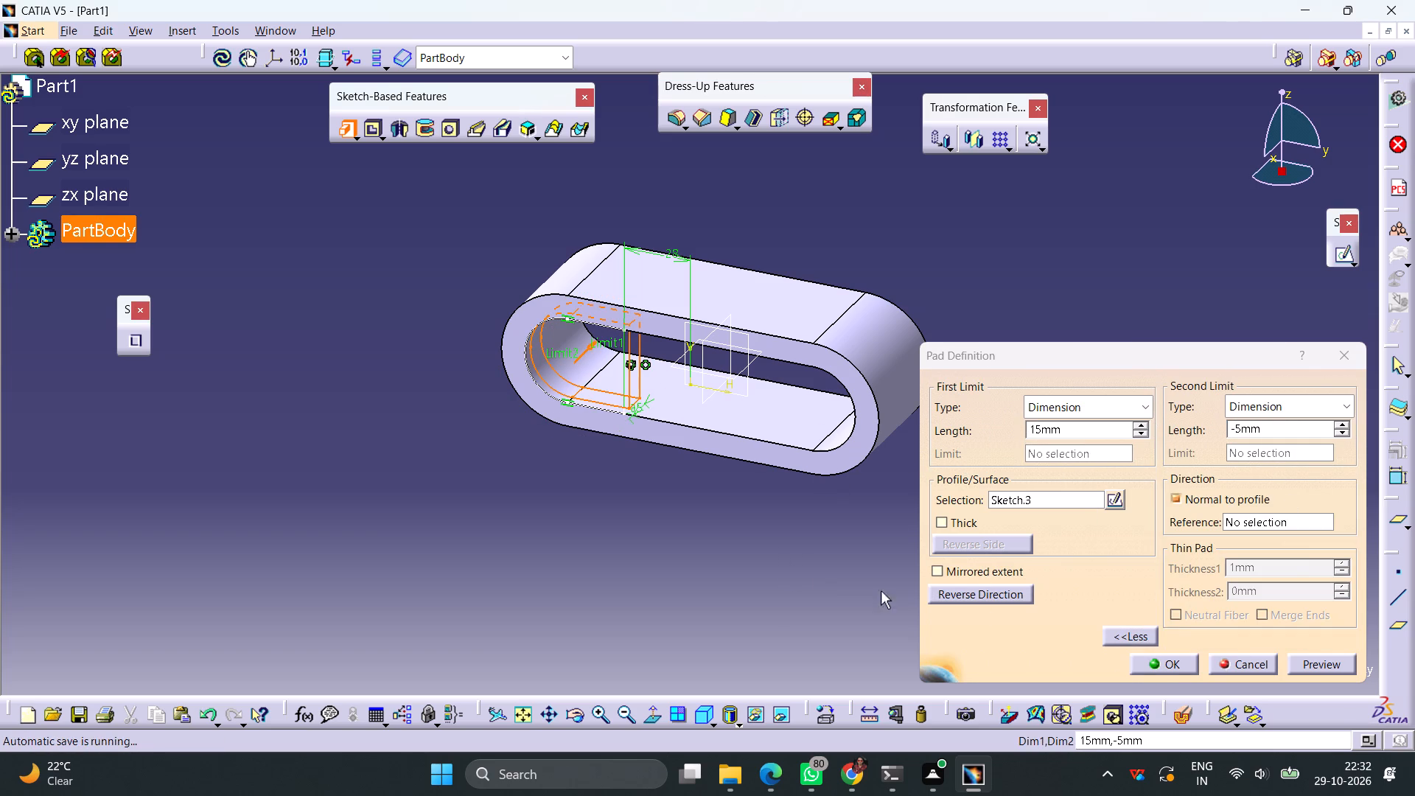
{"action": "left_click", "coordinate": [1159, 663]}
{"action": "left_click", "coordinate": [1100, 604]}
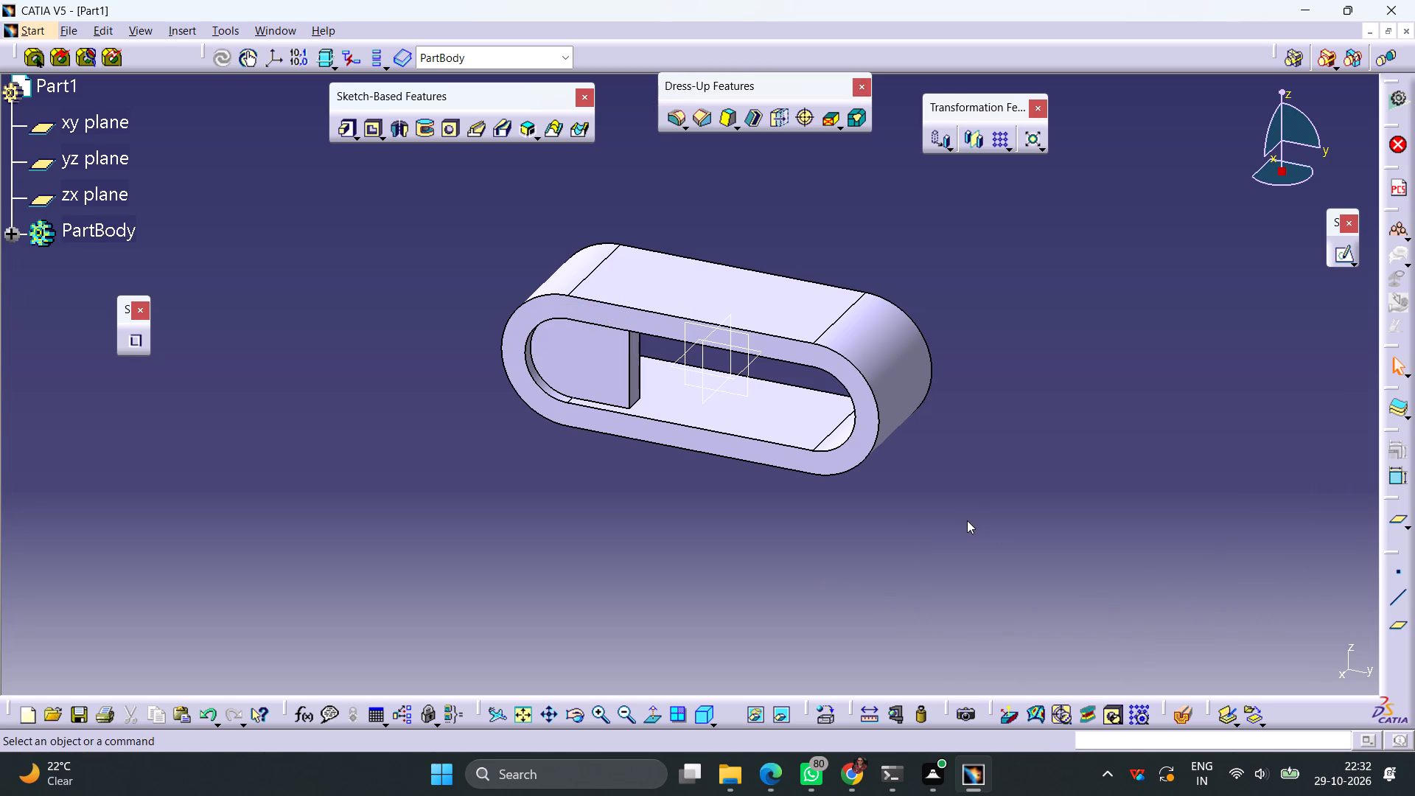
Sketch on the ring's front face a vertical symmetrically extended line about 83 mm long, about 32 mm from the V axis on the positive H side.
{"action": "left_click", "coordinate": [853, 450]}
{"action": "left_click", "coordinate": [1338, 256]}
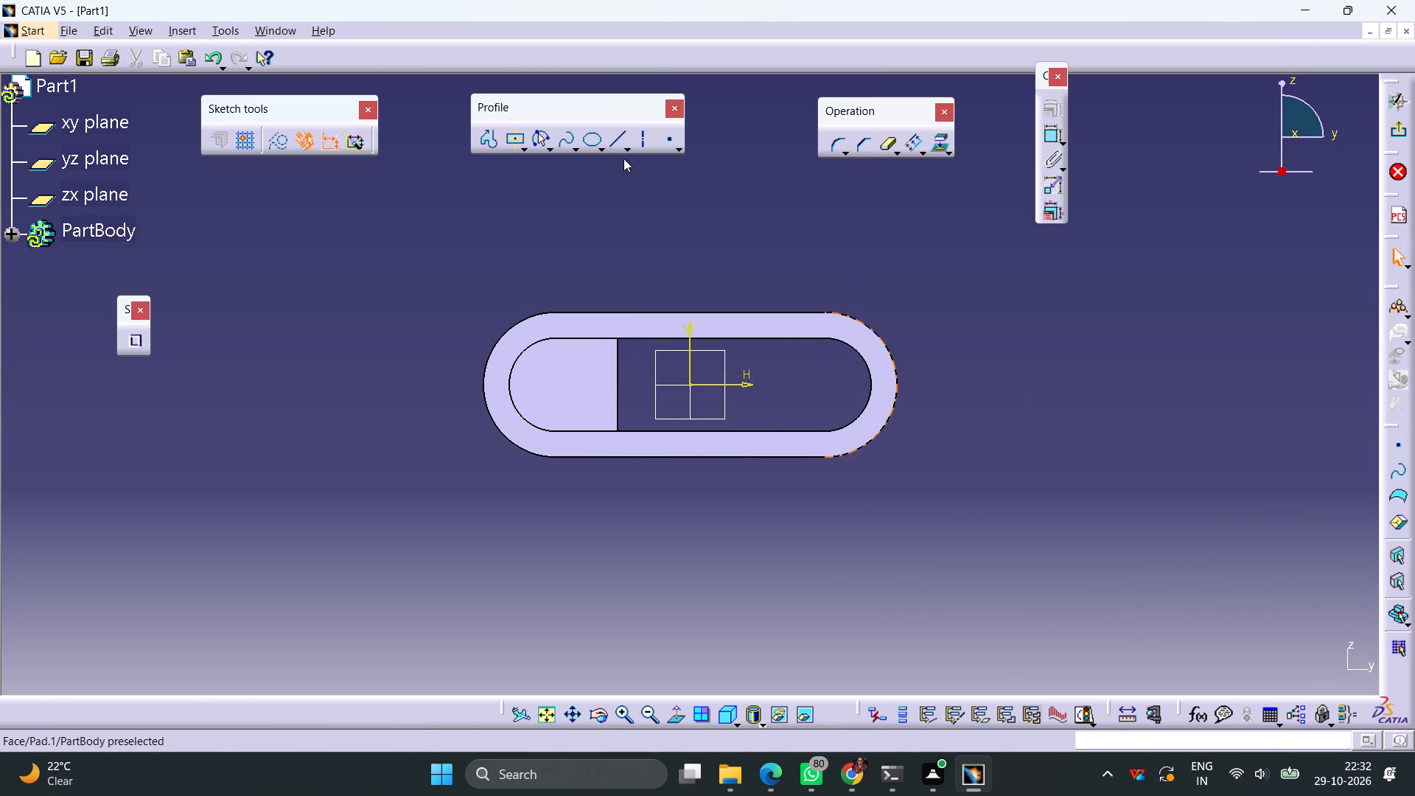
{"action": "left_click", "coordinate": [610, 140]}
{"action": "left_click", "coordinate": [393, 142]}
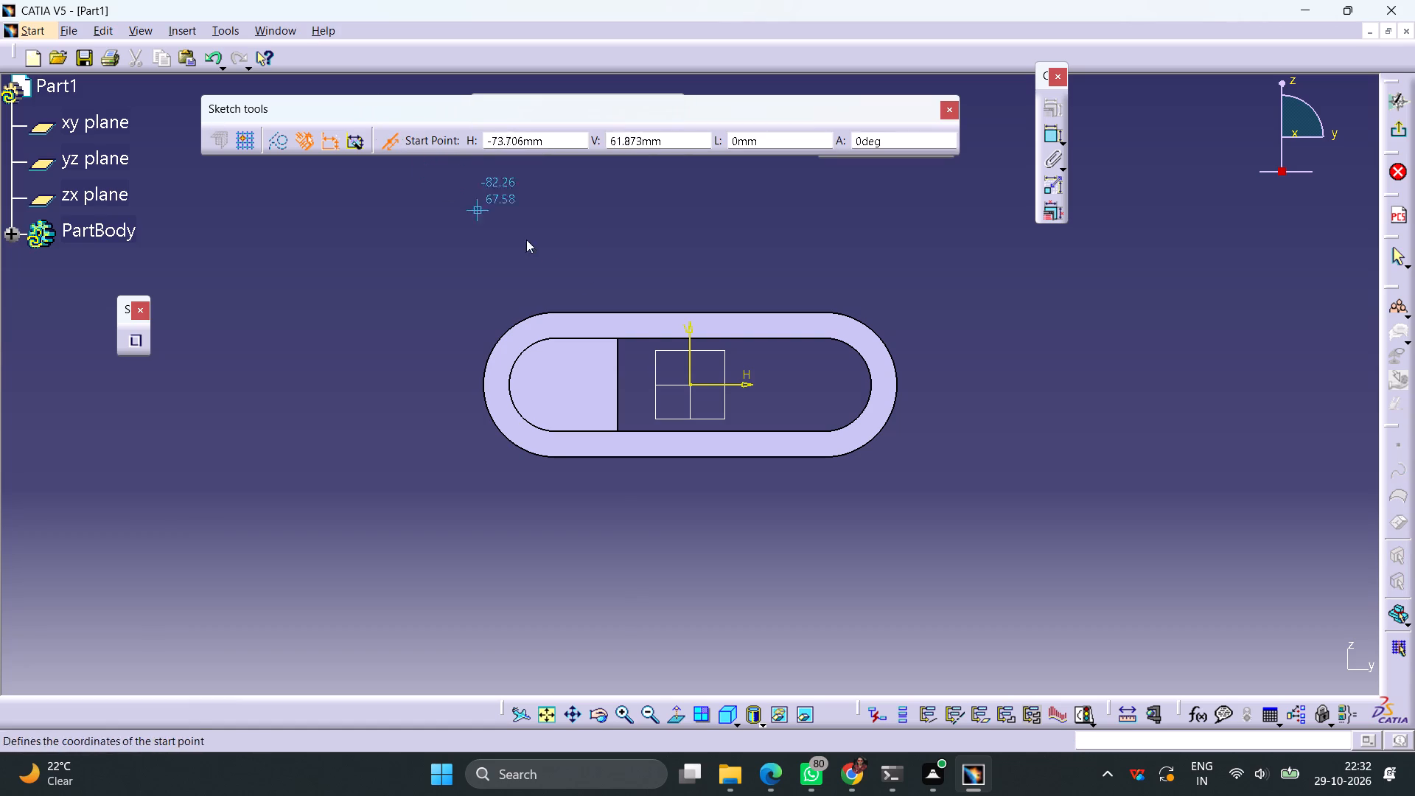
{"action": "left_click", "coordinate": [775, 384]}
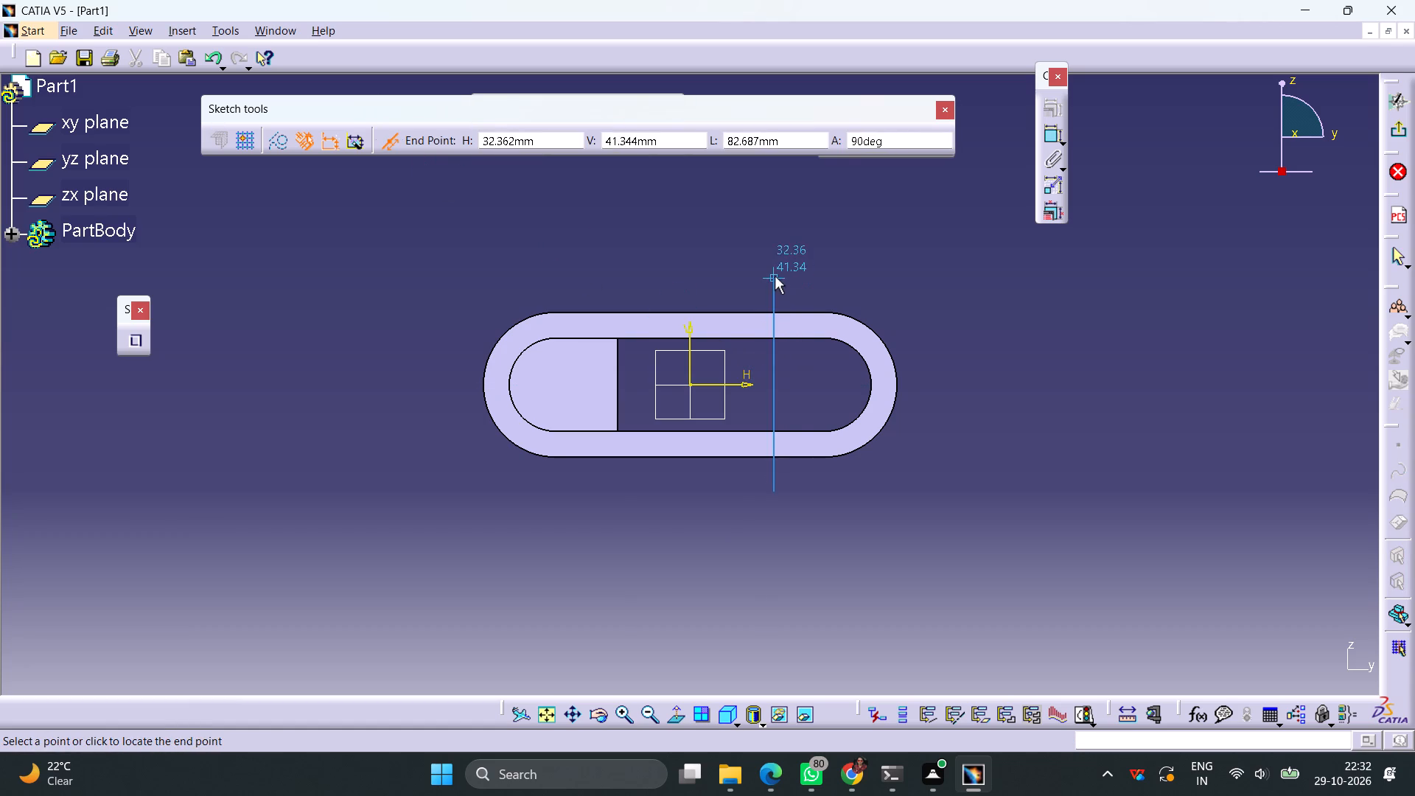
{"action": "left_click", "coordinate": [775, 276]}
Dimension the new vertical line's distance from the V axis and set it to 56/2 (28 mm).
{"action": "left_click", "coordinate": [1044, 138]}
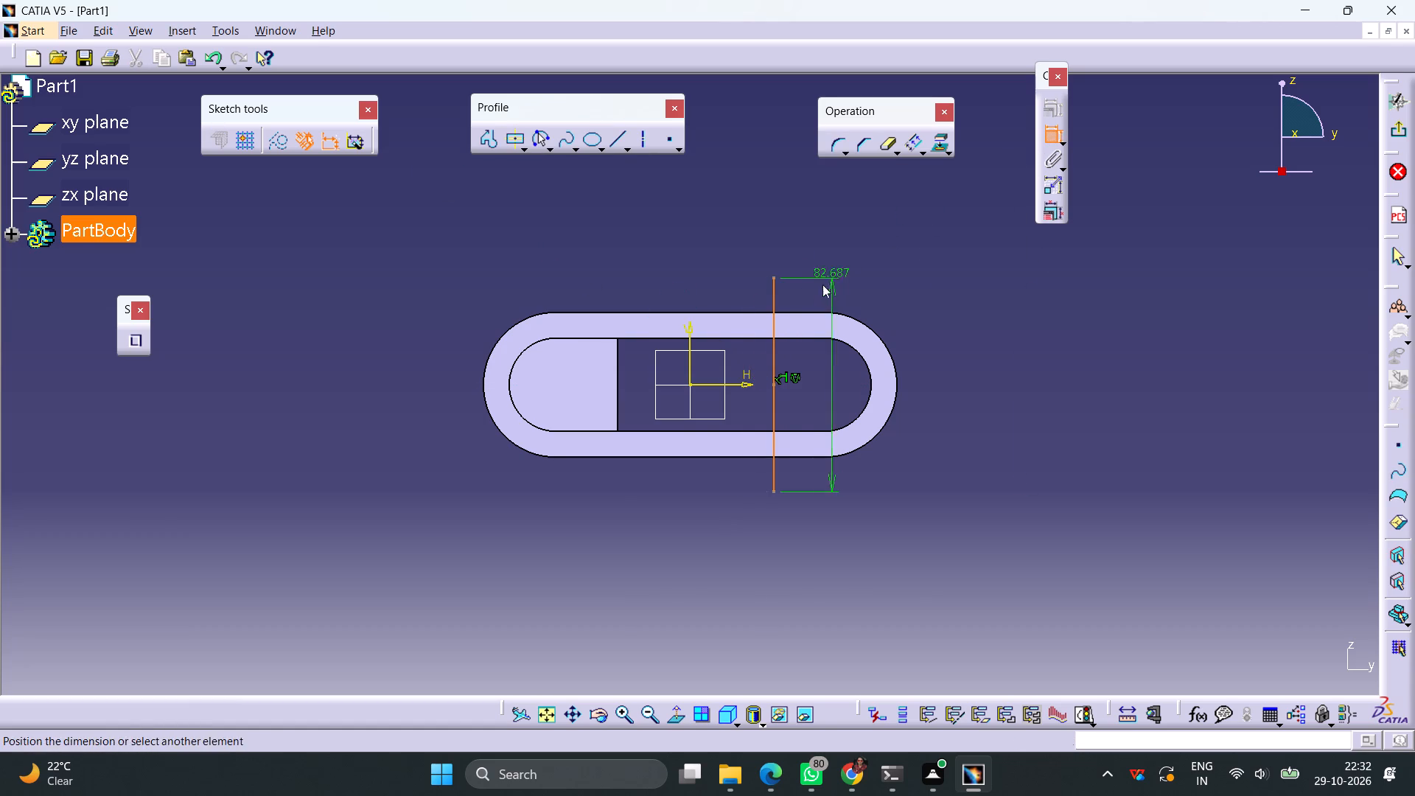
{"action": "left_click", "coordinate": [691, 341]}
{"action": "left_click", "coordinate": [709, 293]}
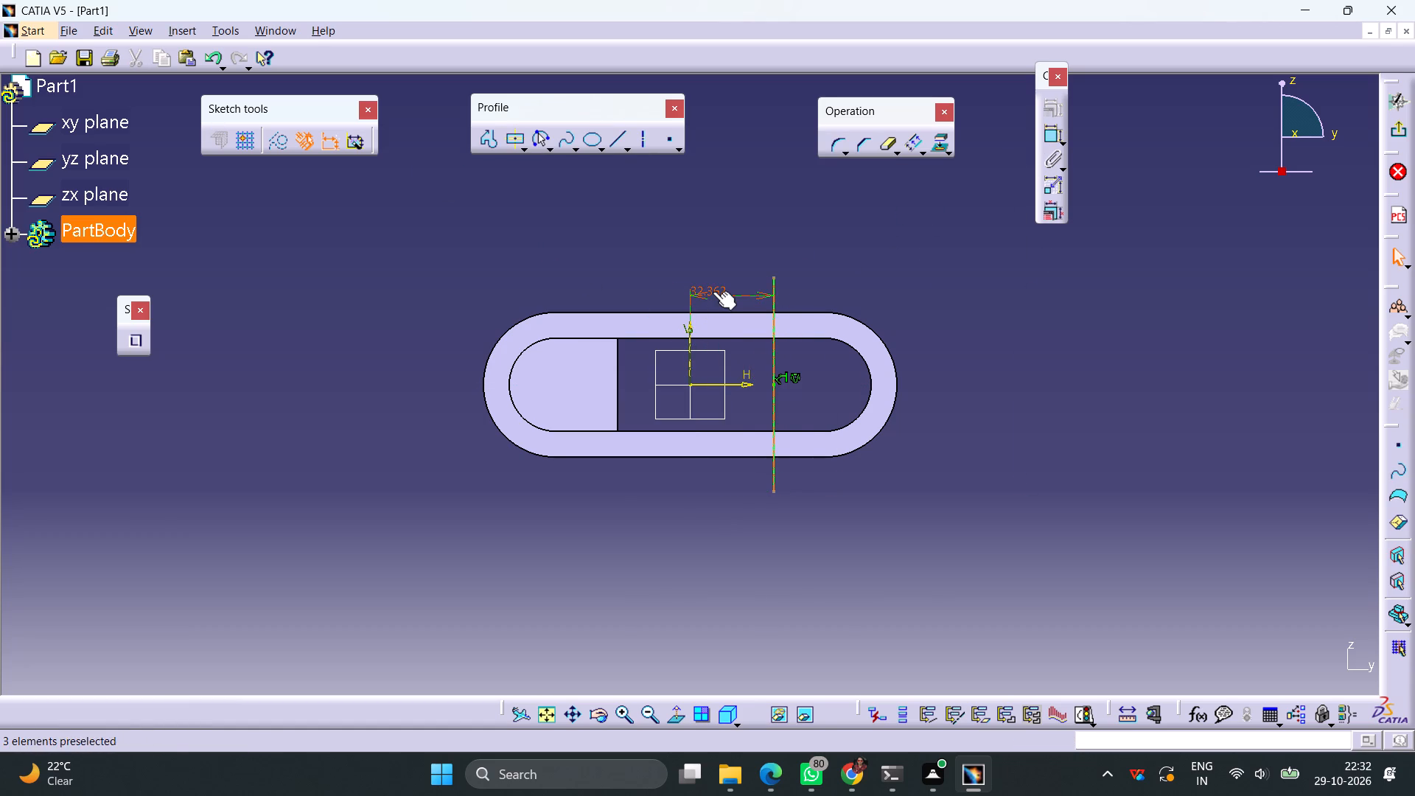
{"action": "double_click", "coordinate": [713, 291]}
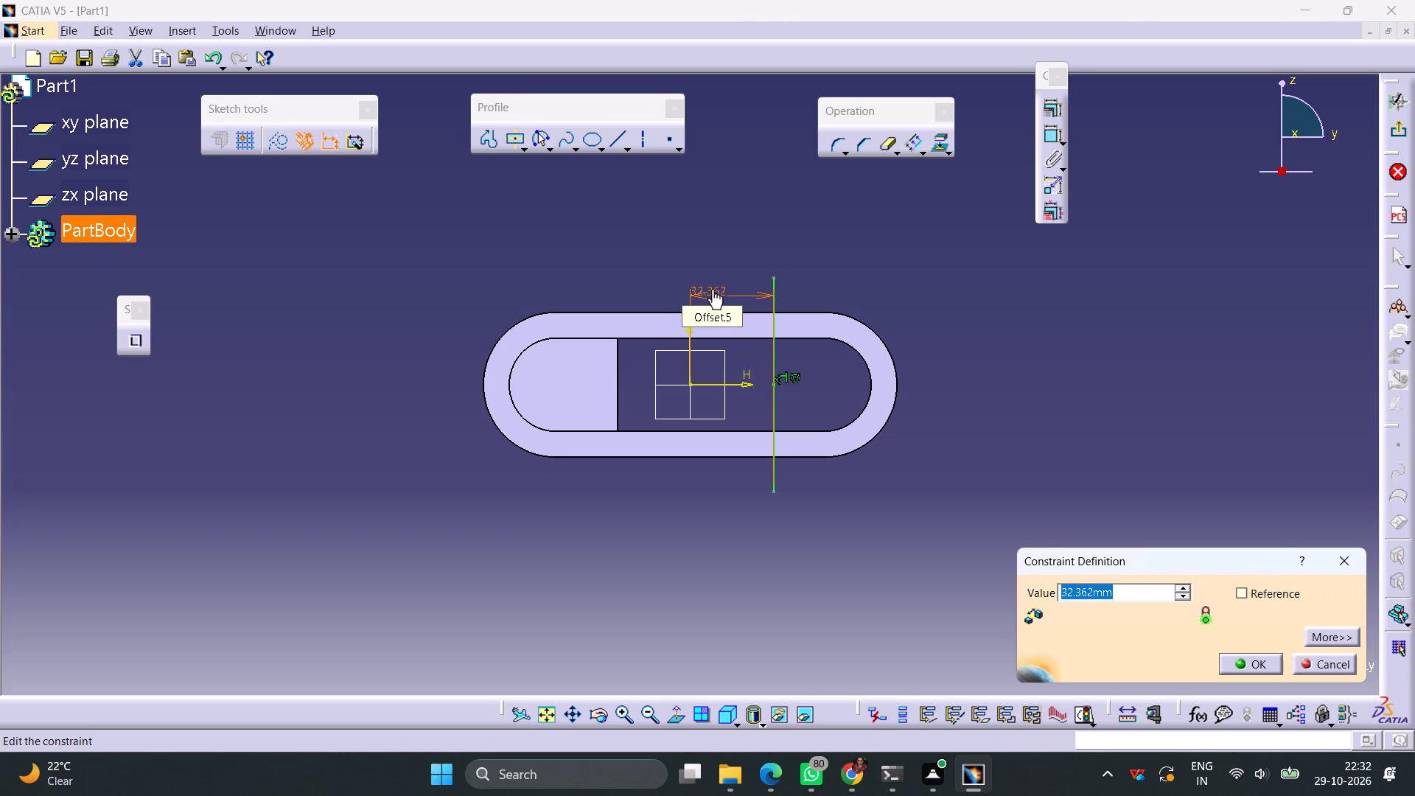
{"action": "type", "text": "56/2"}
{"action": "key", "text": "Return"}
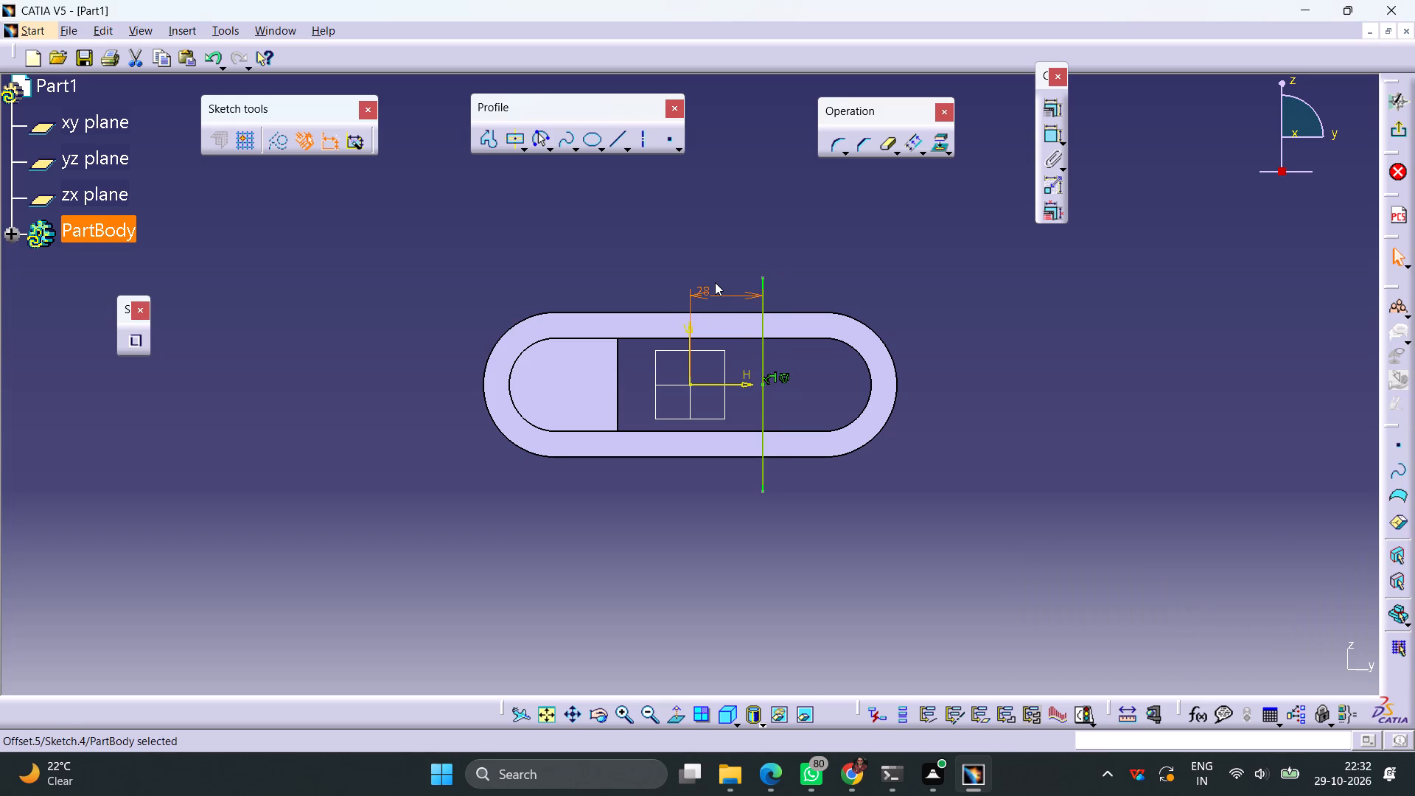
{"action": "left_click", "coordinate": [822, 288]}
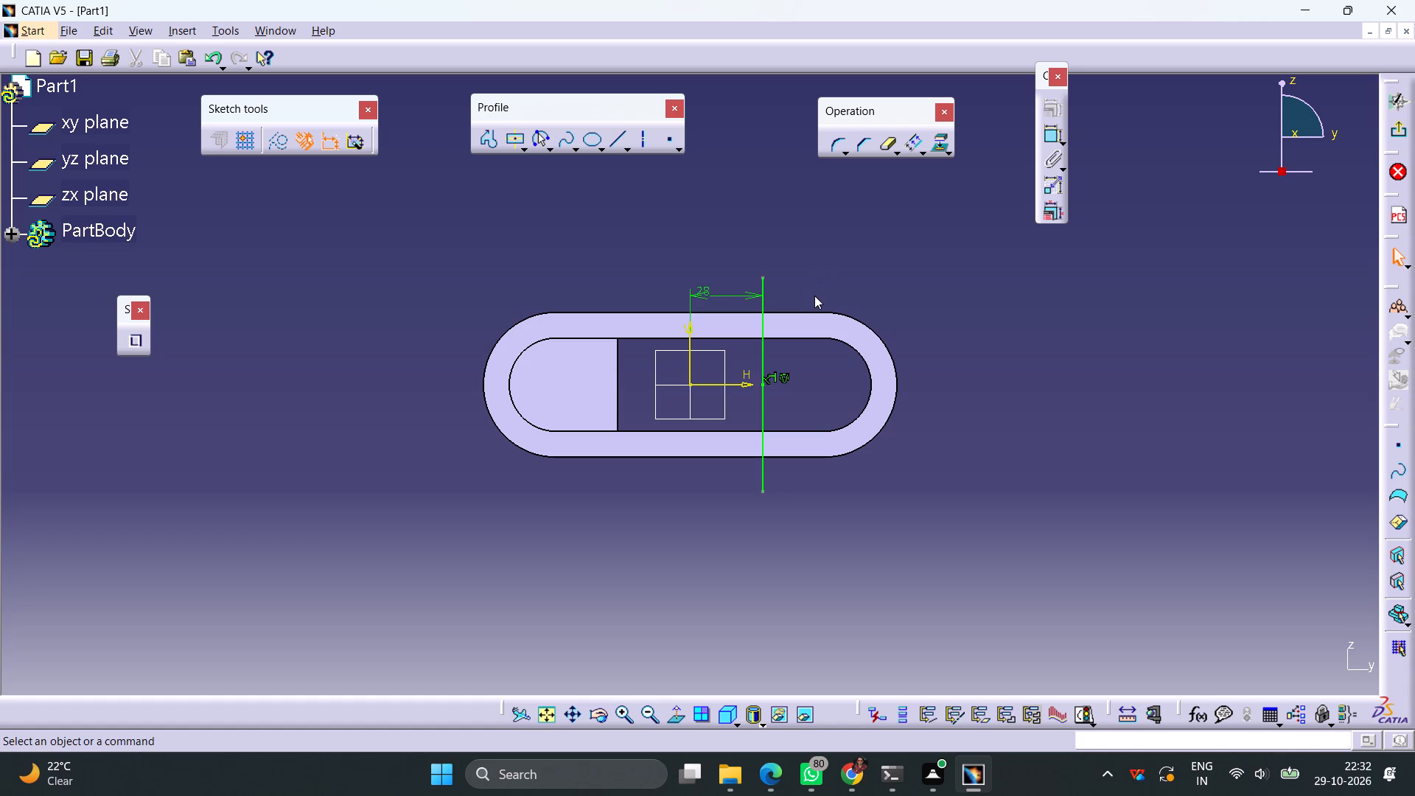
Constrain the vertical line's upper endpoint to be coincident with the slot's upper straight inner edge.
{"action": "left_click", "coordinate": [761, 277]}
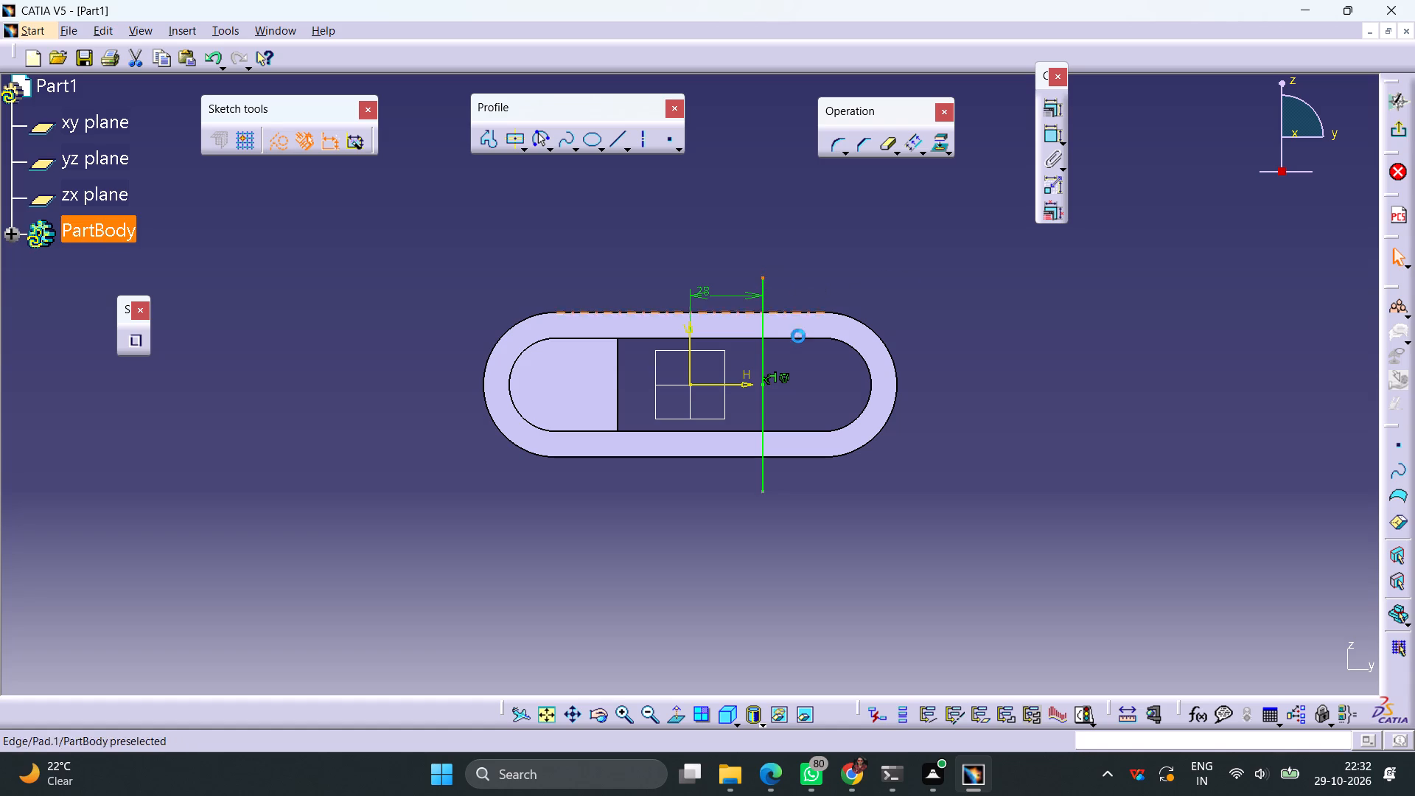
{"action": "left_click", "coordinate": [787, 338], "text": "ctrl"}
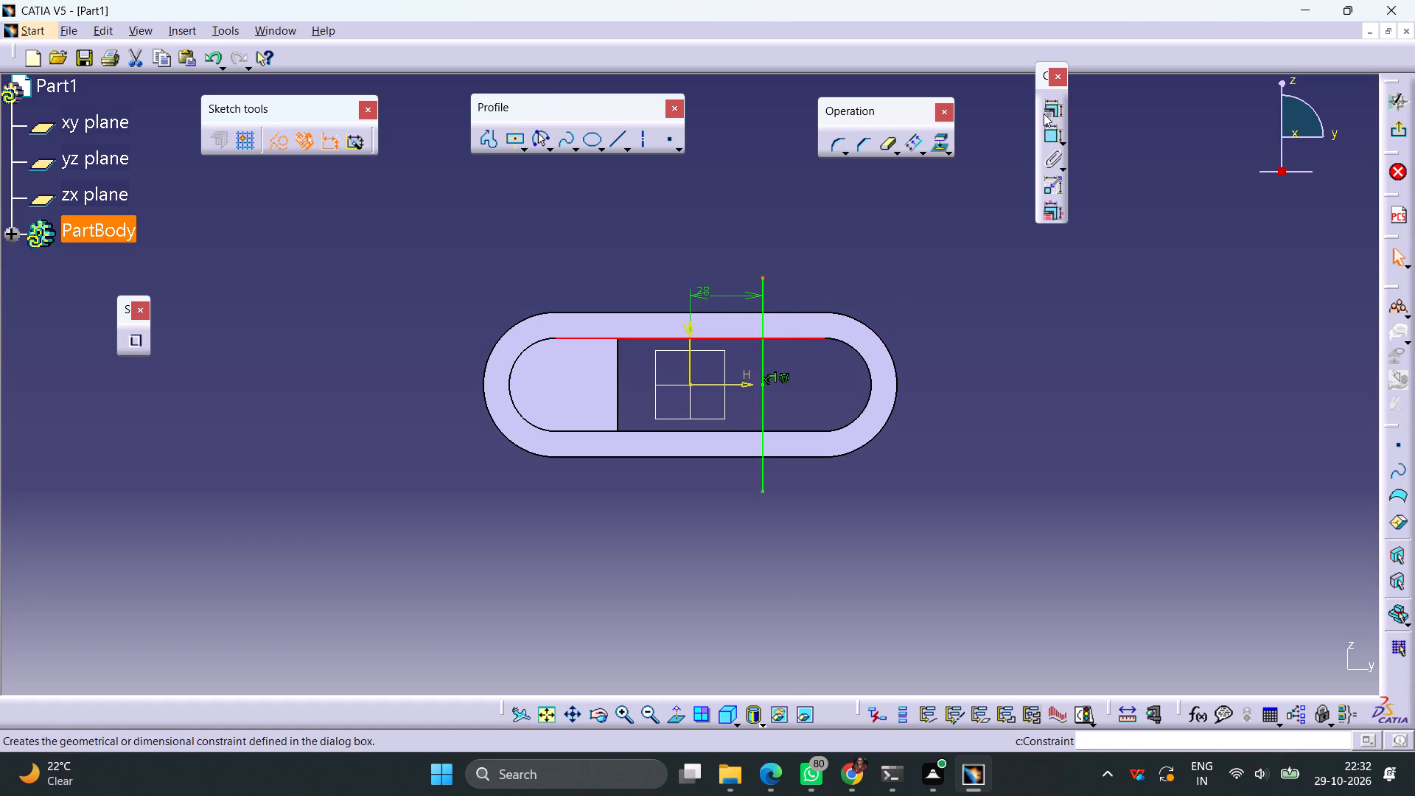
{"action": "left_click", "coordinate": [1044, 111]}
{"action": "left_click", "coordinate": [1271, 407]}
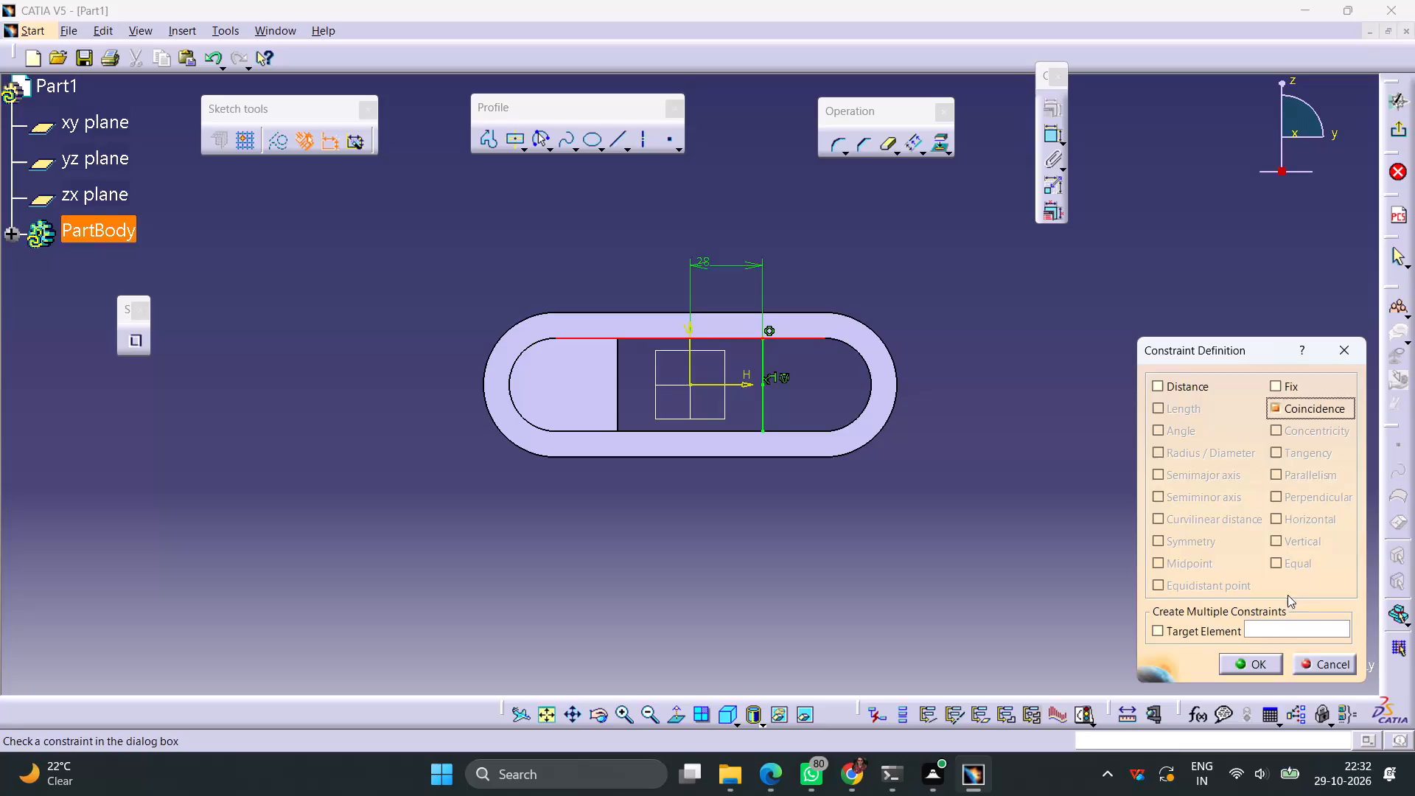
{"action": "left_click", "coordinate": [1261, 663]}
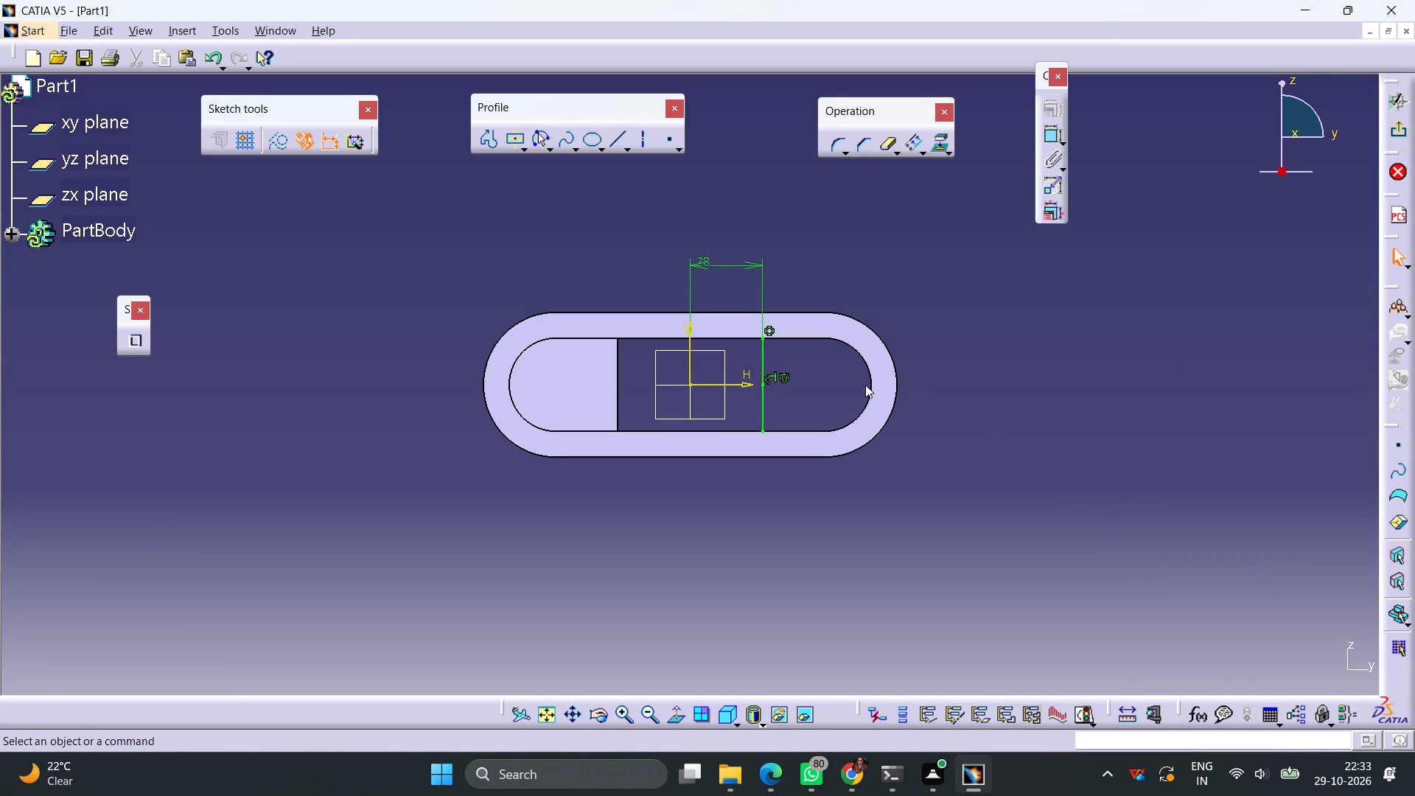
Project the pocket's inner end arc on the positive H side into the sketch.
{"action": "left_click", "coordinate": [870, 380]}
{"action": "left_click", "coordinate": [937, 143]}
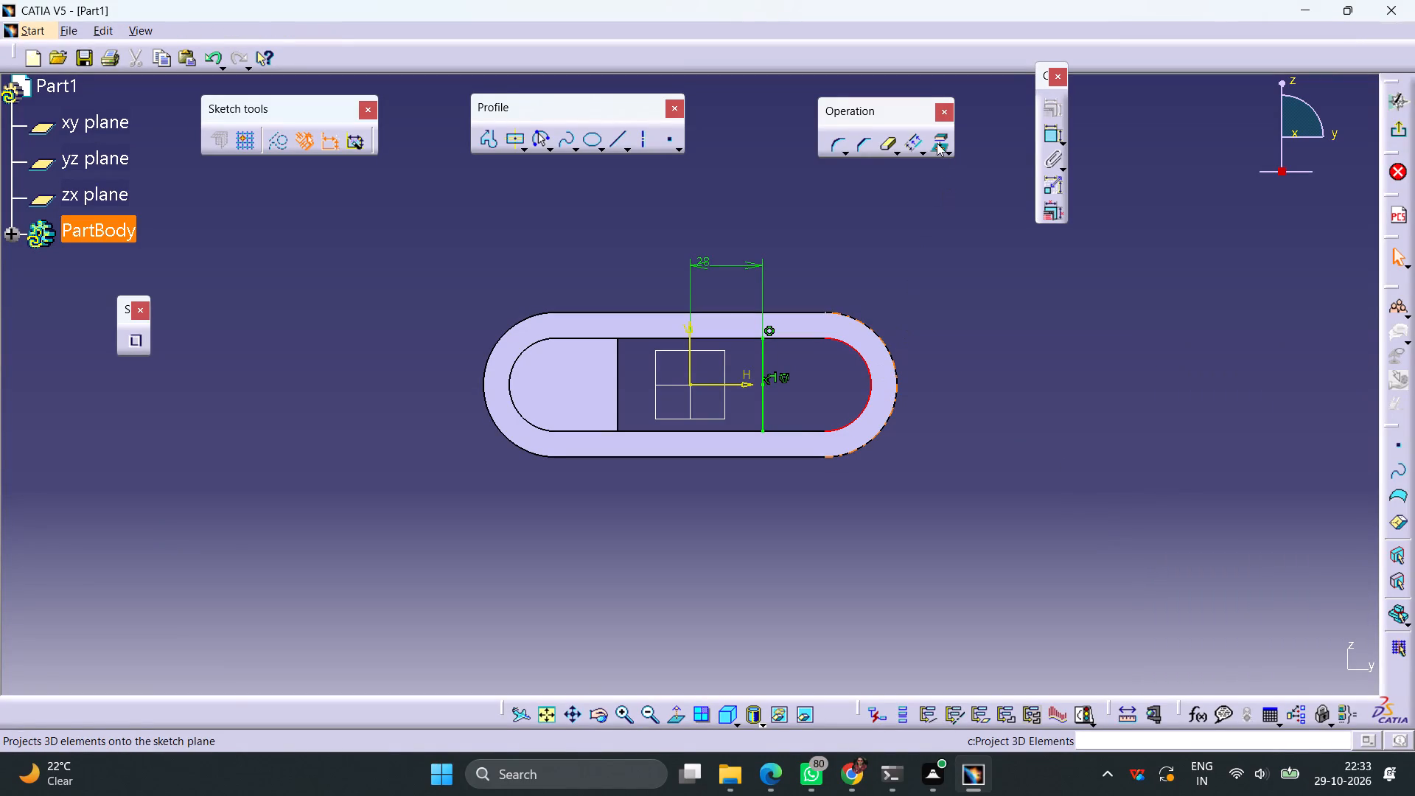
{"action": "left_click", "coordinate": [1251, 646]}
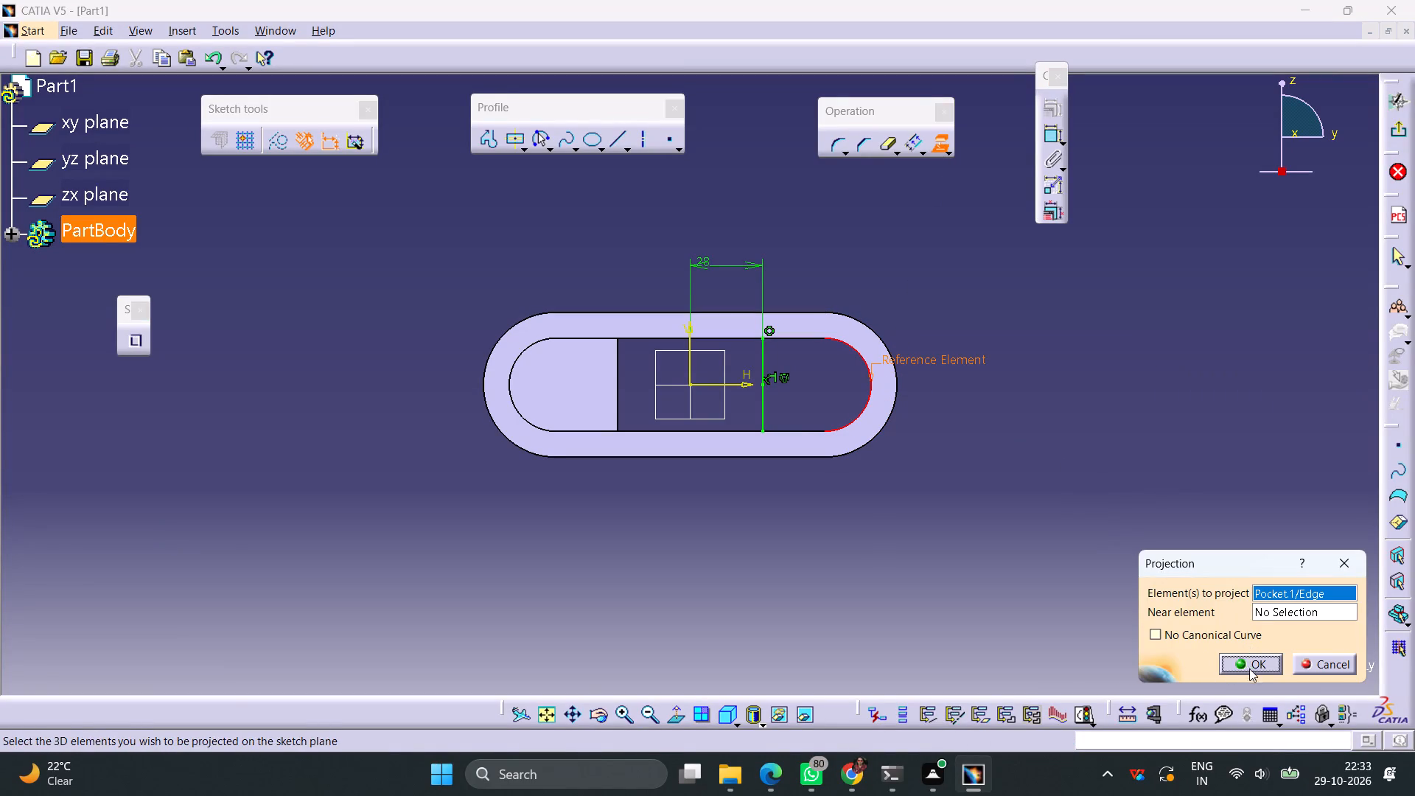
{"action": "left_click", "coordinate": [1248, 667]}
{"action": "left_click", "coordinate": [668, 236]}
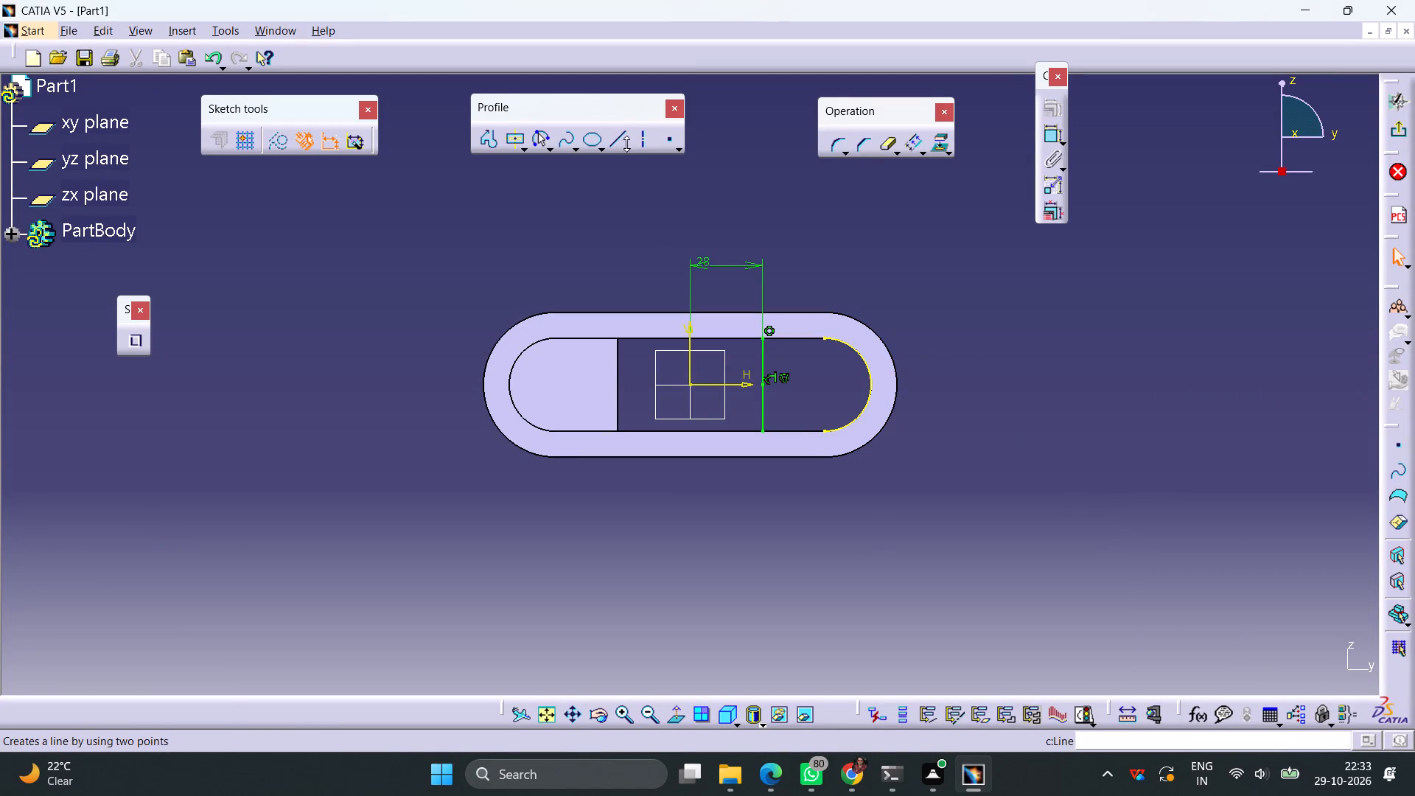
Draw a horizontal line from the projected arc's upper end to the upper end of the vertical line, with symmetrical extension off.
{"action": "left_click", "coordinate": [613, 142]}
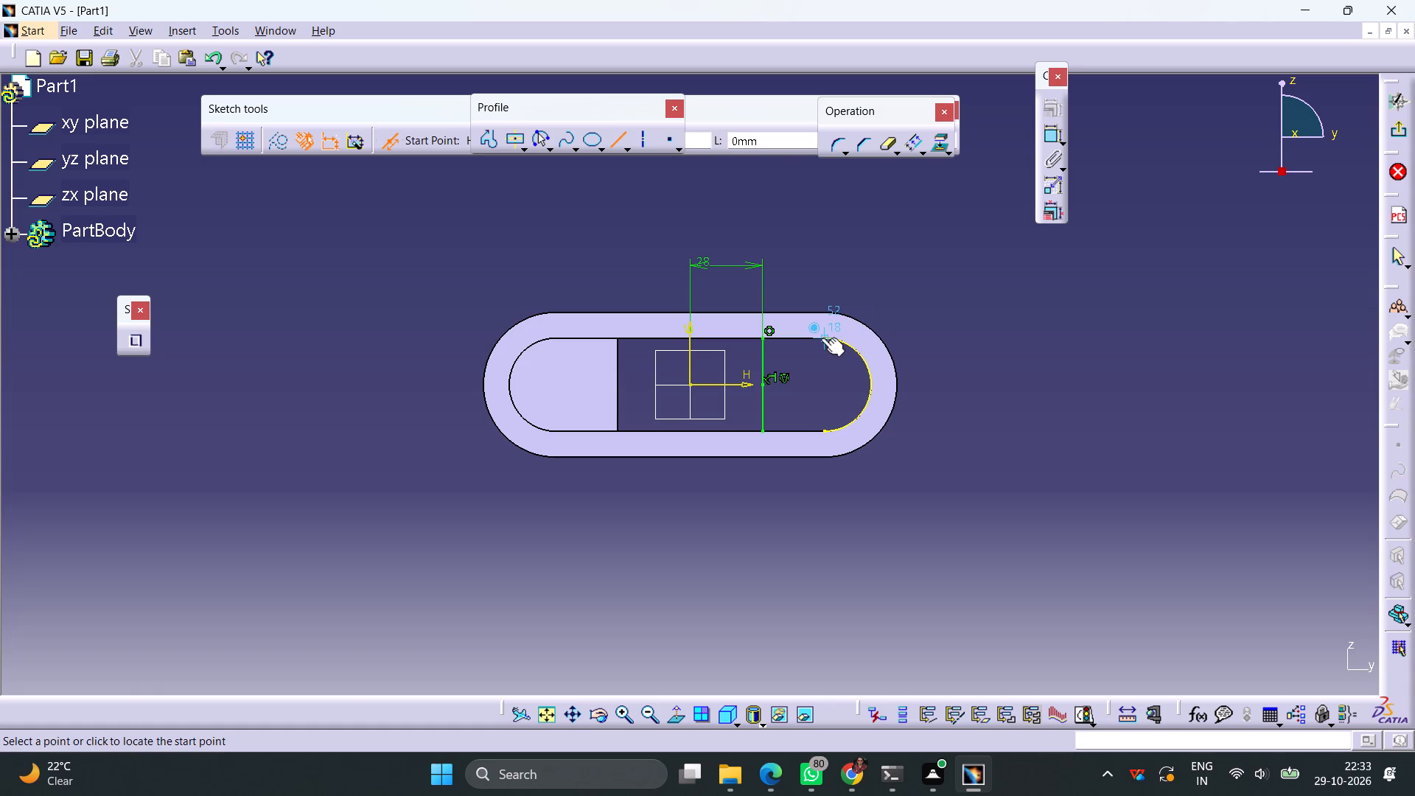
{"action": "left_click", "coordinate": [821, 338]}
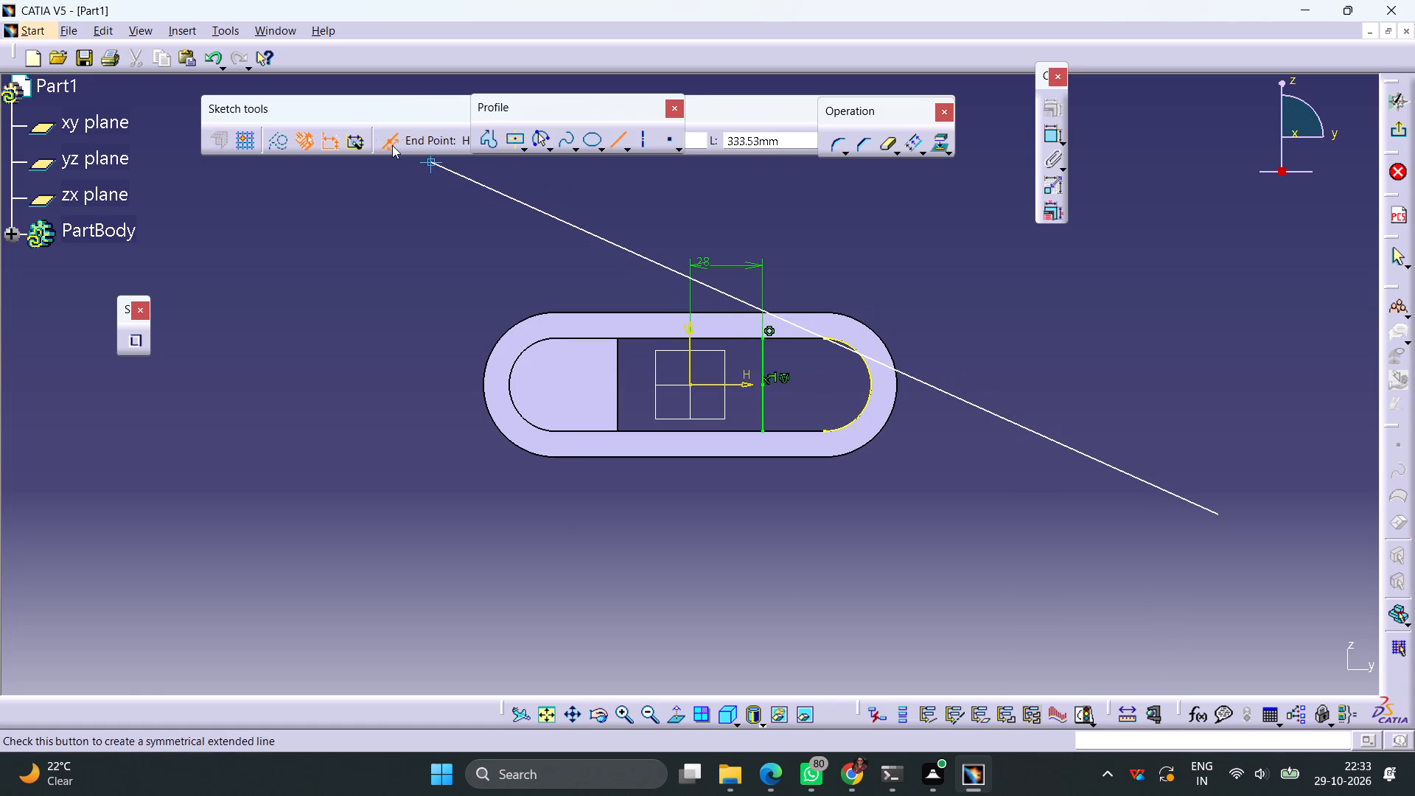
{"action": "left_click", "coordinate": [392, 145]}
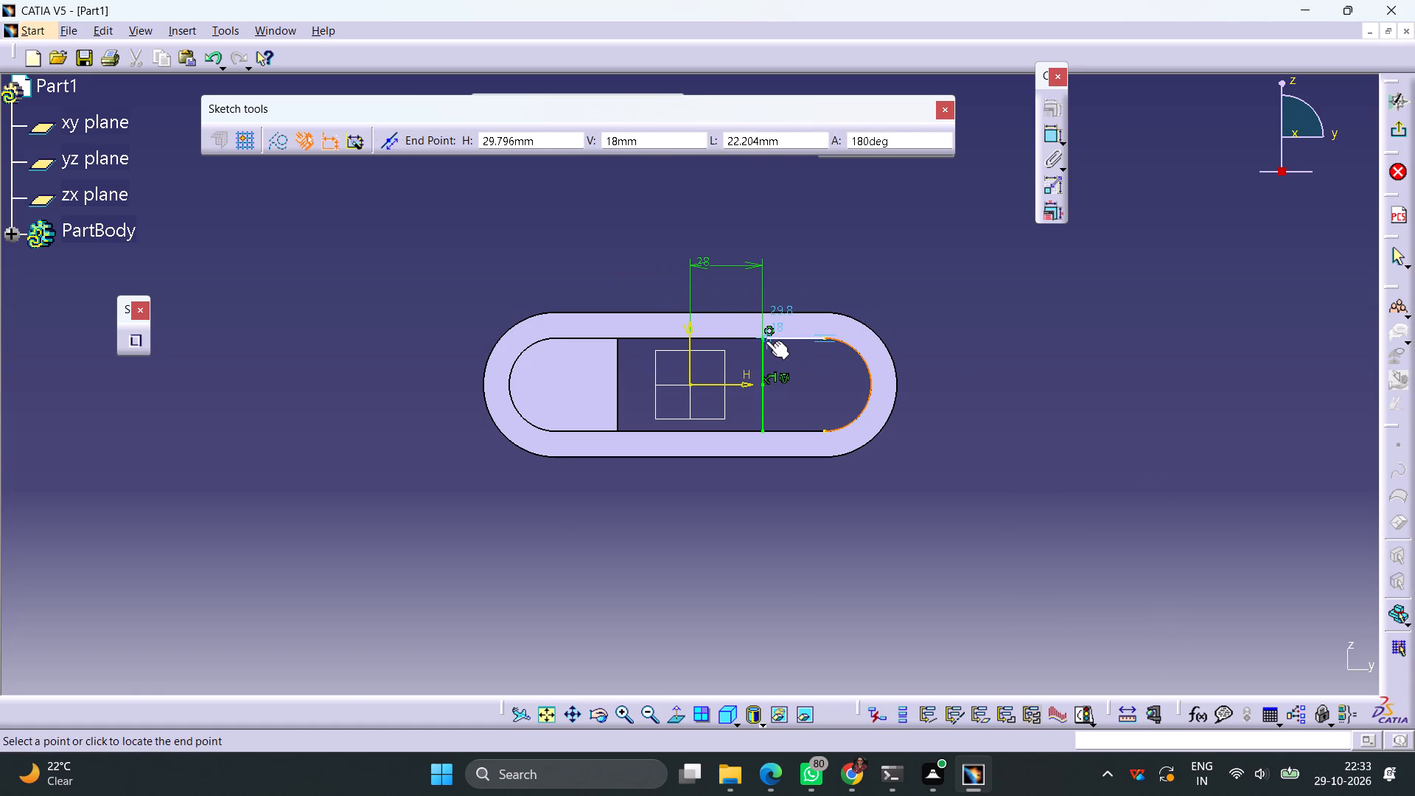
{"action": "left_click", "coordinate": [763, 339]}
{"action": "left_click", "coordinate": [836, 242]}
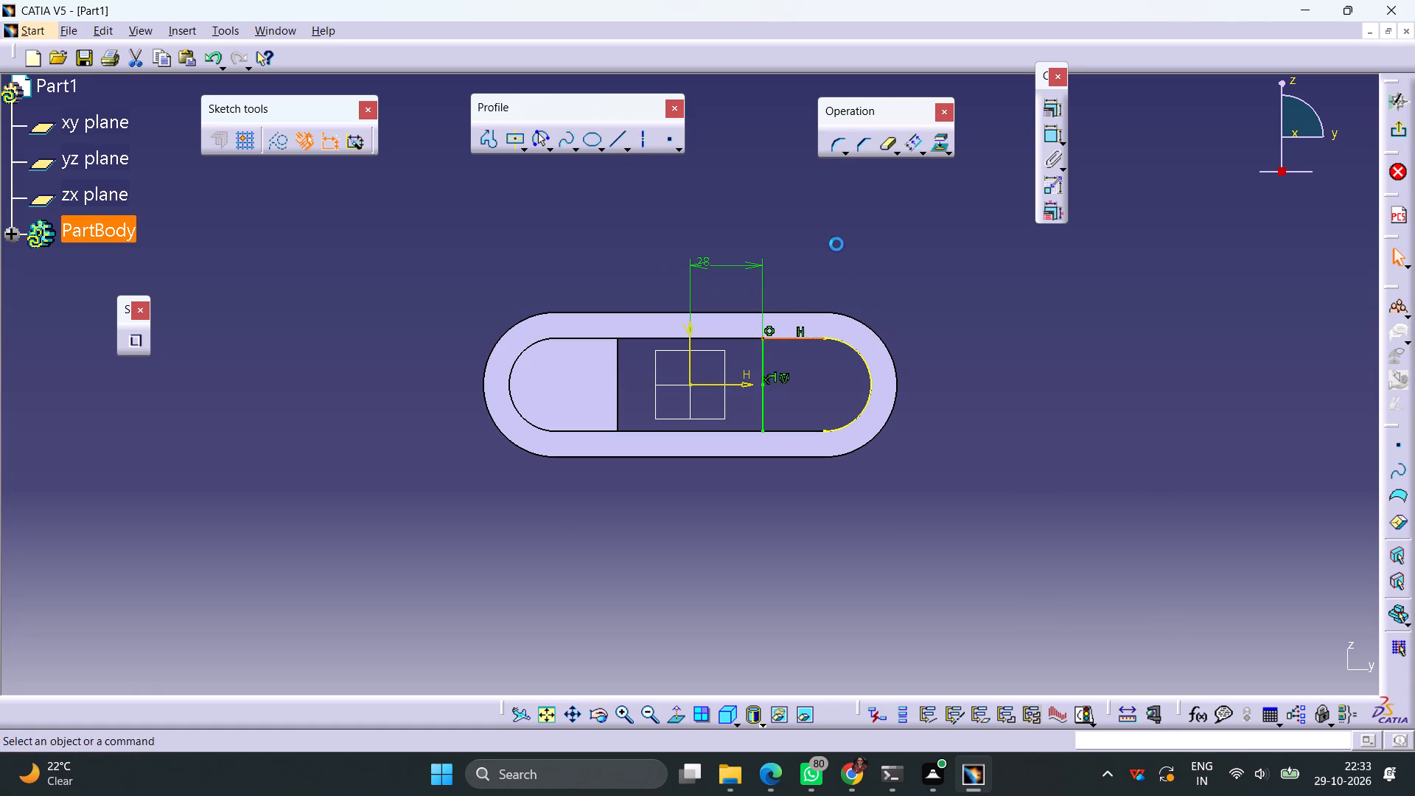
Close the profile with a horizontal line from the projected arc's lower end to the vertical line's lower end, and exit the sketch.
{"action": "left_click", "coordinate": [615, 144]}
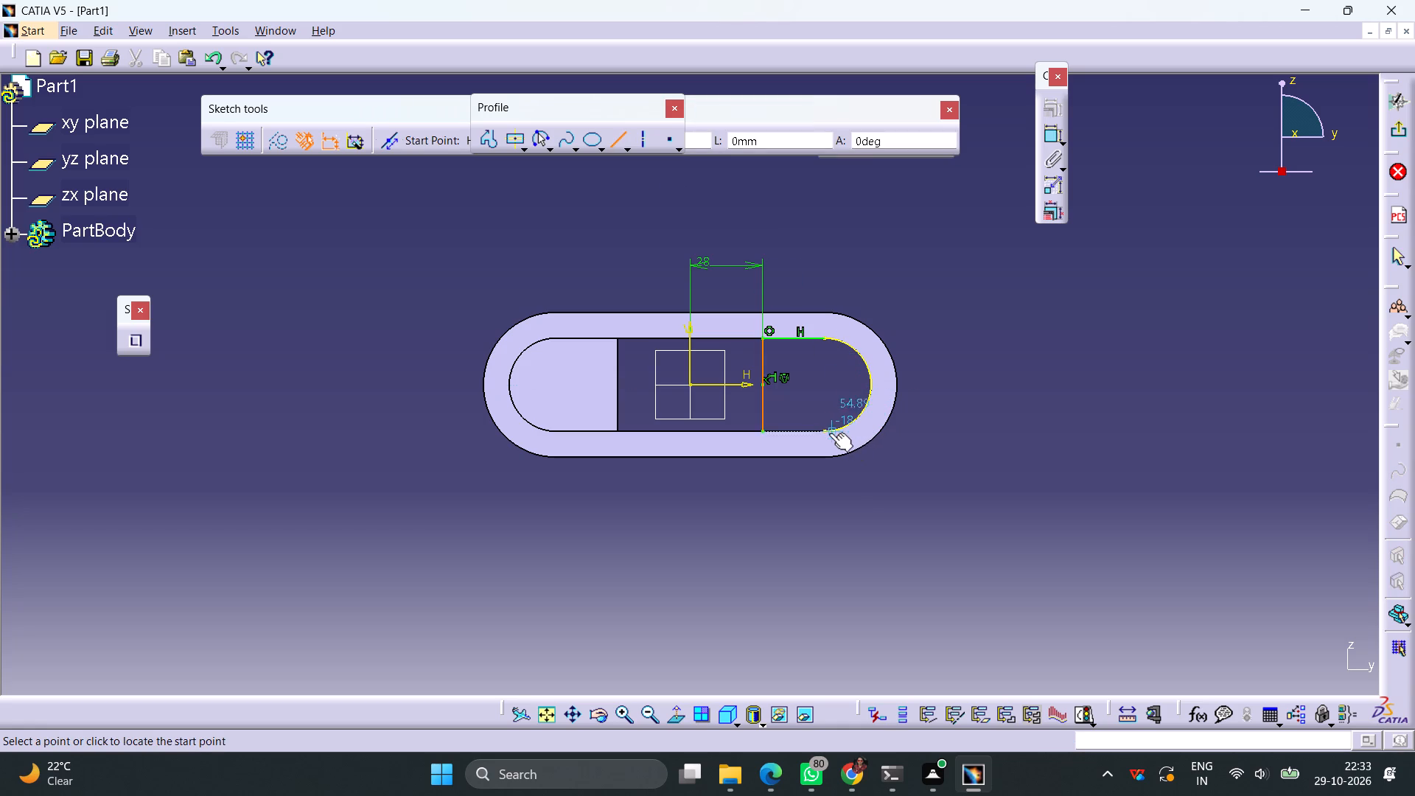
{"action": "left_click", "coordinate": [824, 430]}
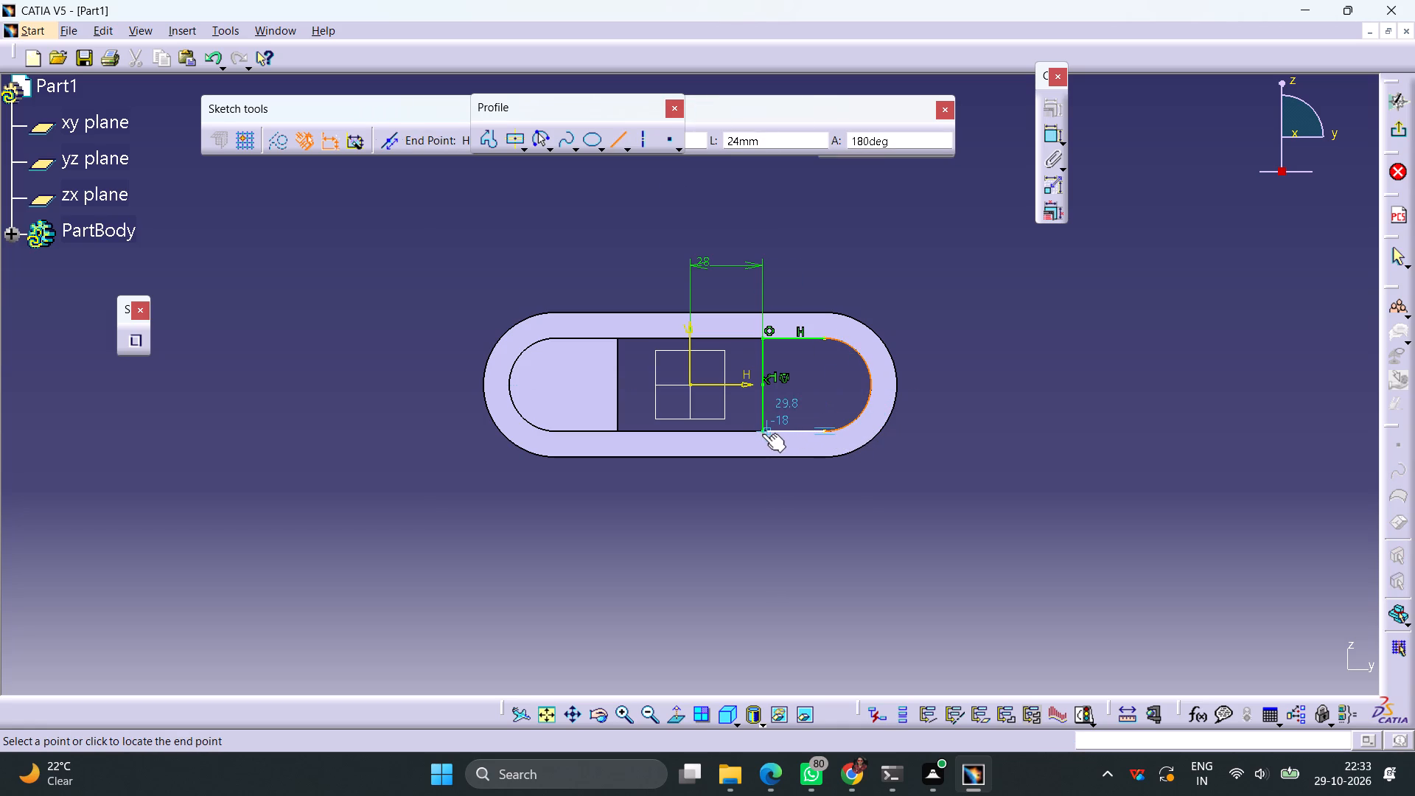
{"action": "left_click", "coordinate": [762, 433]}
{"action": "left_click", "coordinate": [984, 510]}
{"action": "left_click", "coordinate": [1391, 132]}
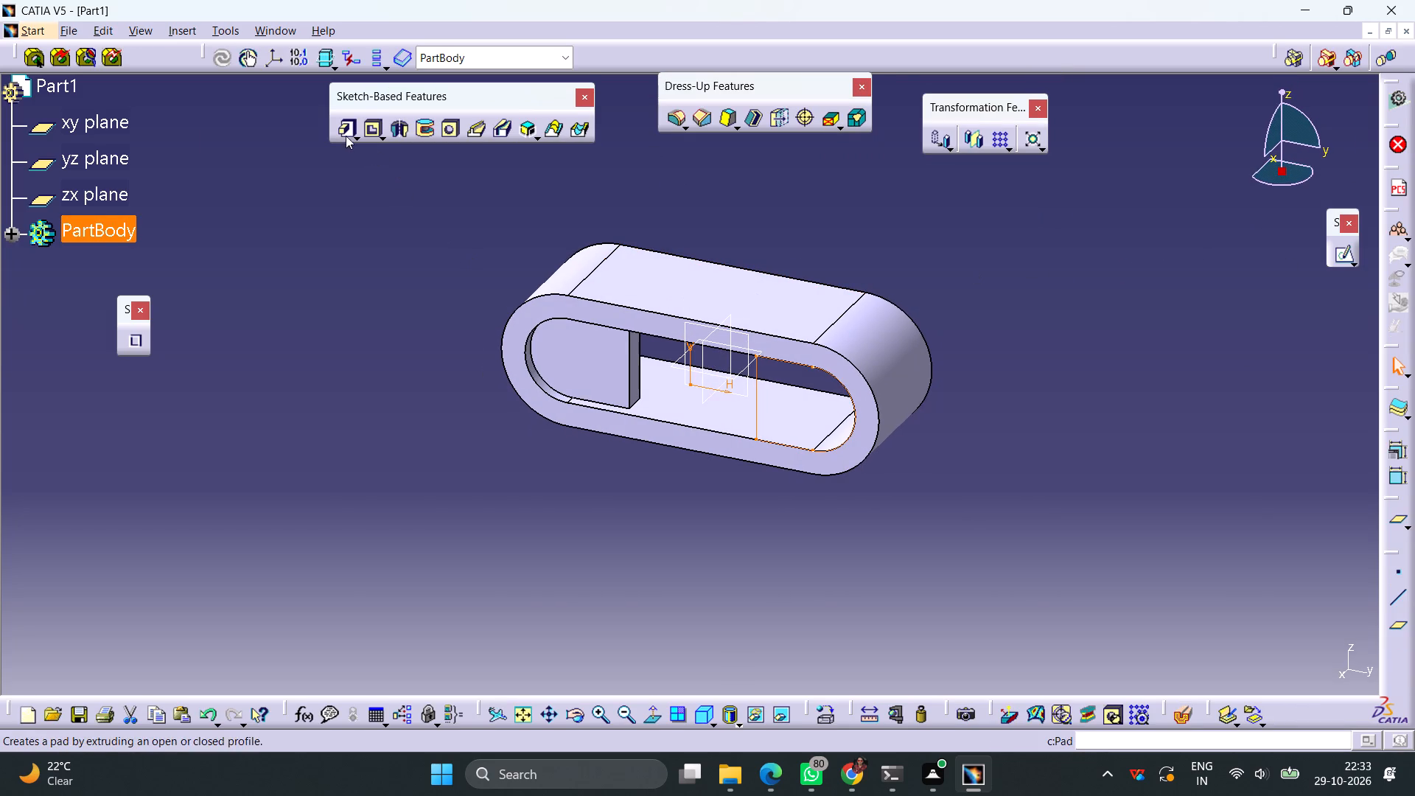
Pad the closed profile in the reversed direction with a 15 mm first limit and a -5 mm second limit.
{"action": "left_click", "coordinate": [346, 136]}
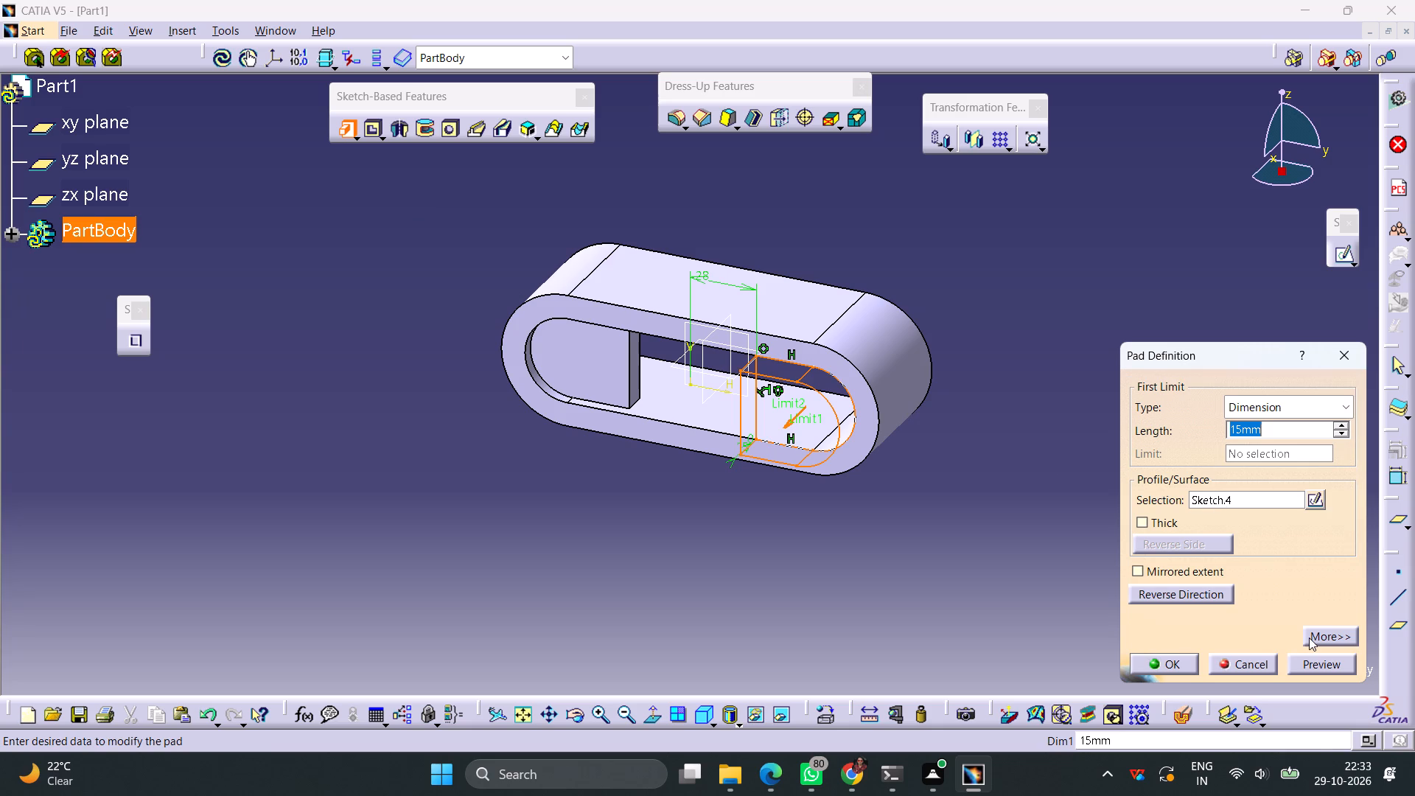
{"action": "left_click", "coordinate": [1311, 638]}
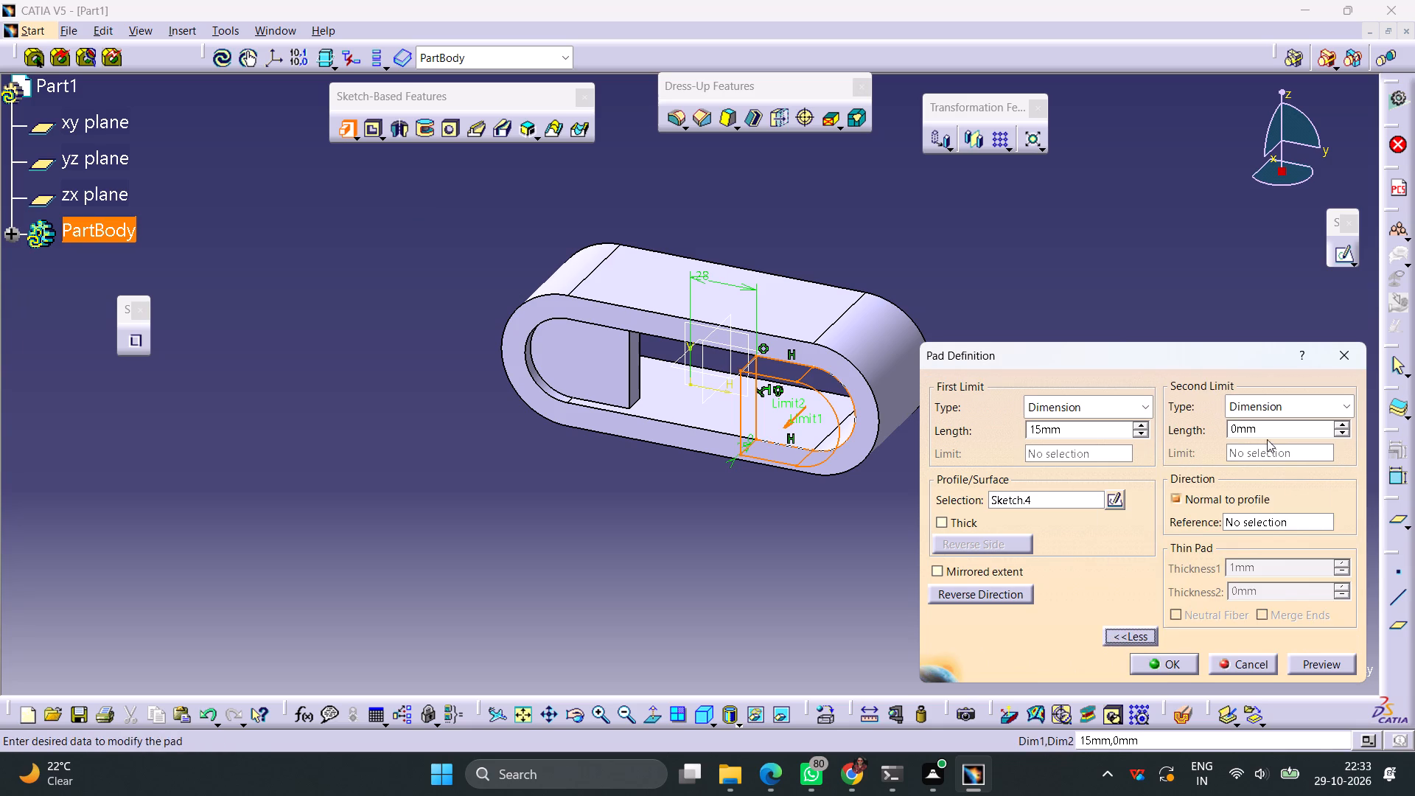
{"action": "left_click", "coordinate": [976, 594]}
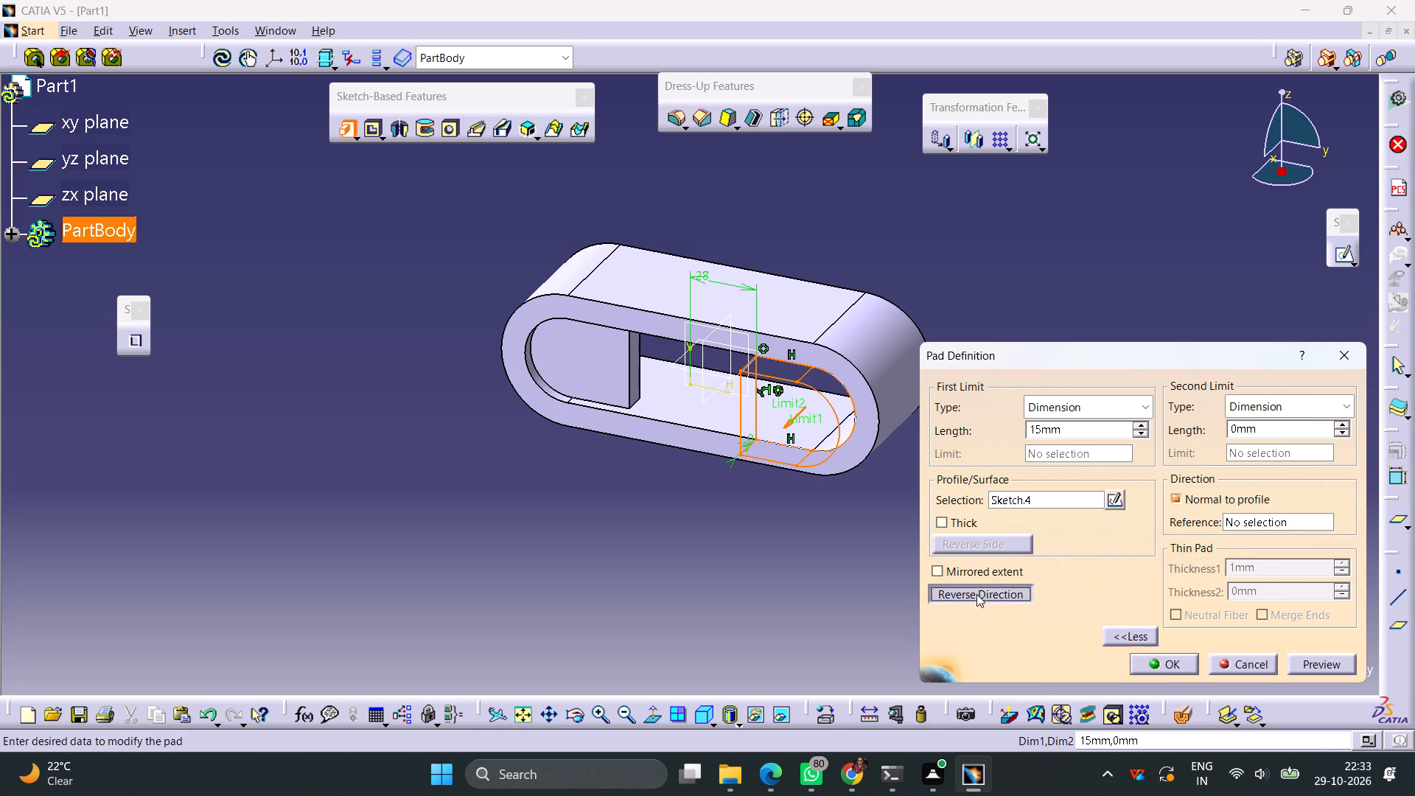
{"action": "left_click_drag", "start_coordinate": [1278, 427], "coordinate": [1166, 430]}
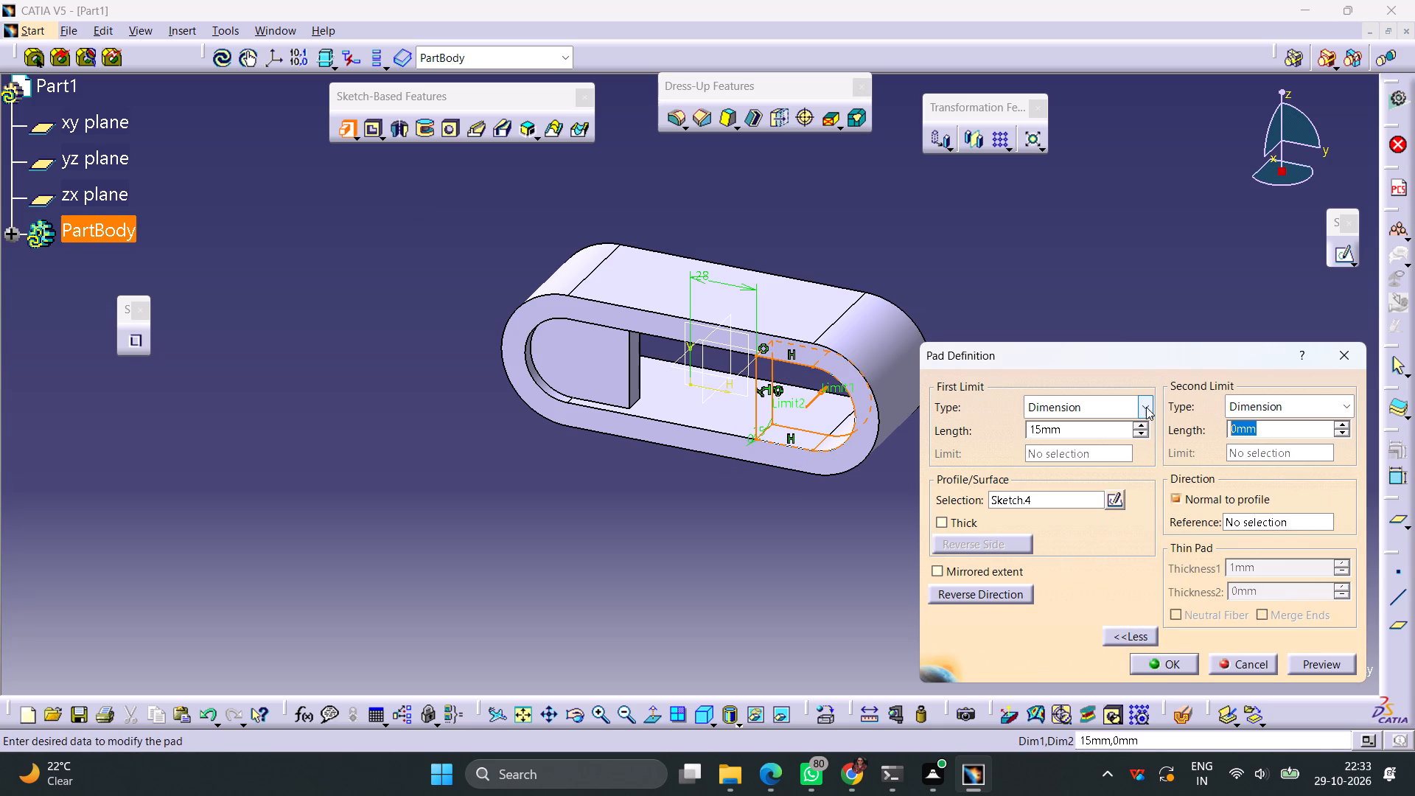
{"action": "type", "text": "-5"}
{"action": "key", "text": "Return"}
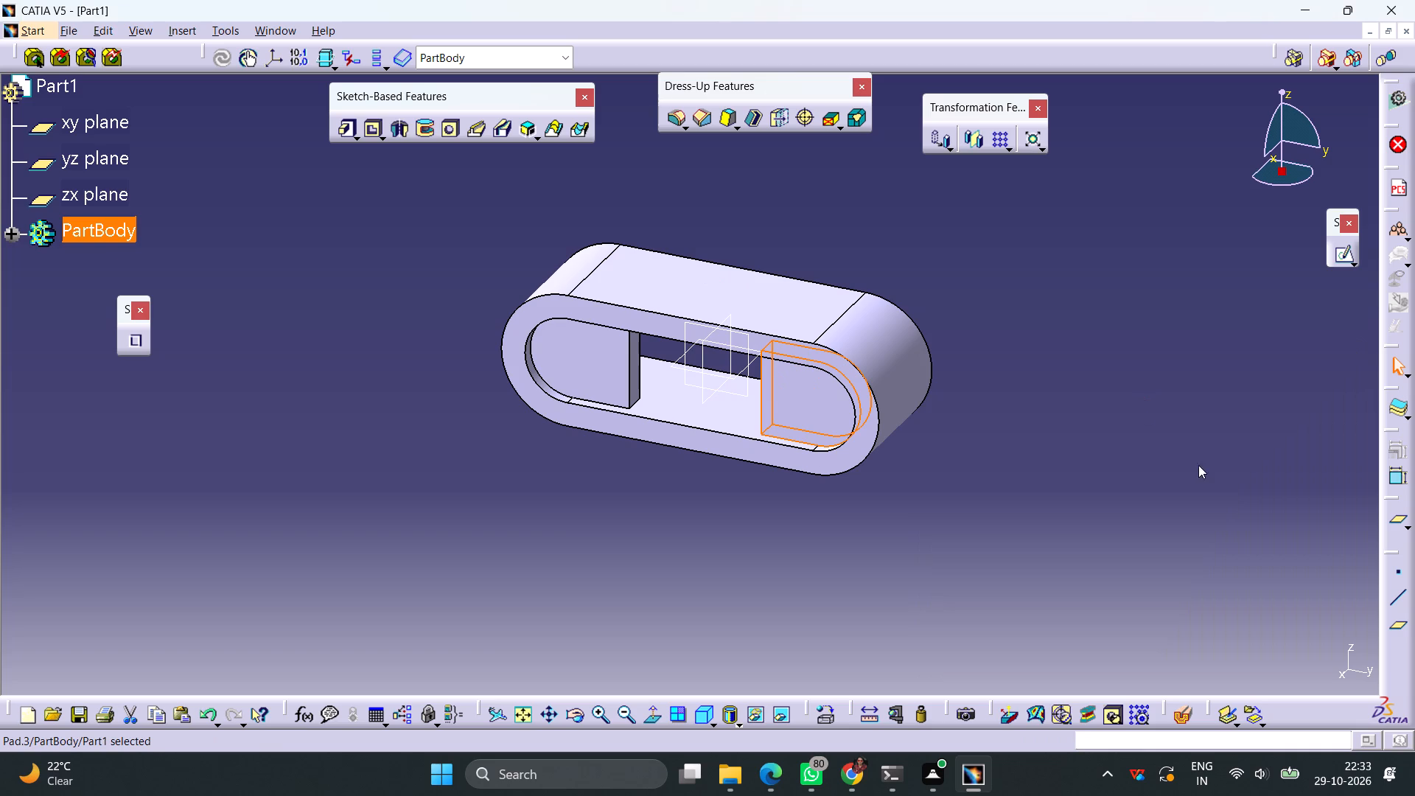
{"action": "left_click", "coordinate": [1061, 450]}
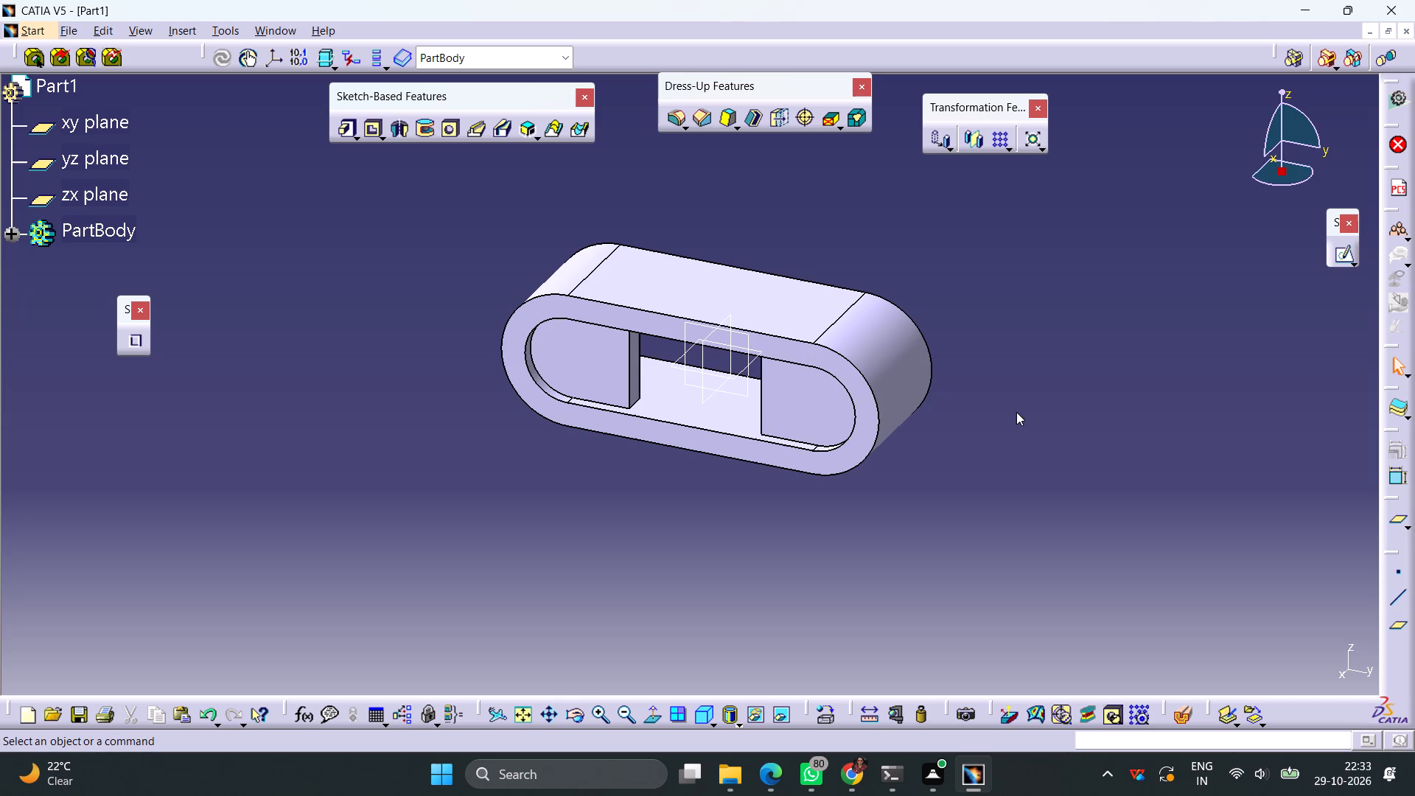
Sketch on the ring's opposite end face the projected outline of the web pad face on the negative H side, and exit the sketch.
{"action": "middle_click_drag", "start_coordinate": [1016, 412], "coordinate": [573, 463]}
{"action": "right_click_drag", "start_coordinate": [1016, 412], "coordinate": [573, 463]}
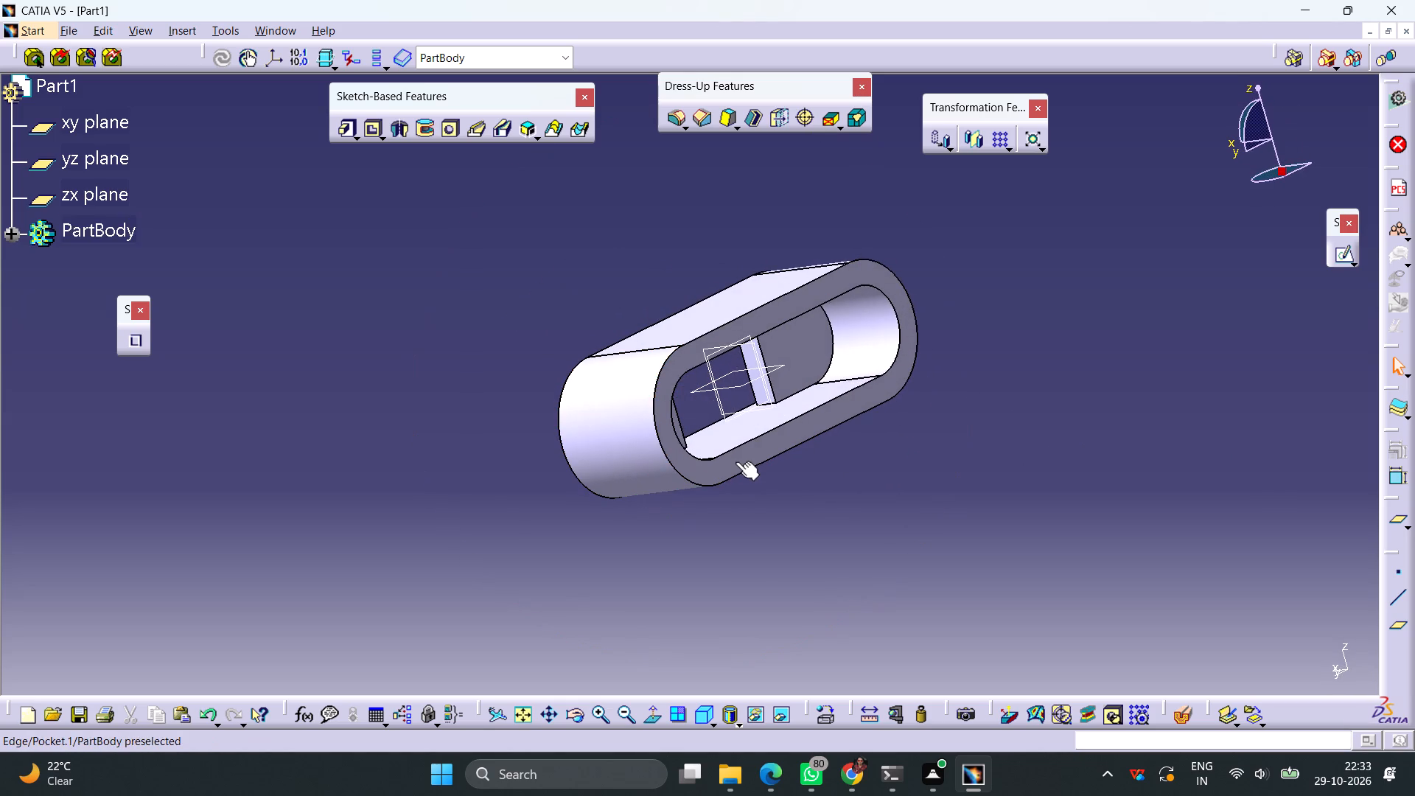
{"action": "left_click", "coordinate": [736, 461]}
{"action": "left_click", "coordinate": [1346, 258]}
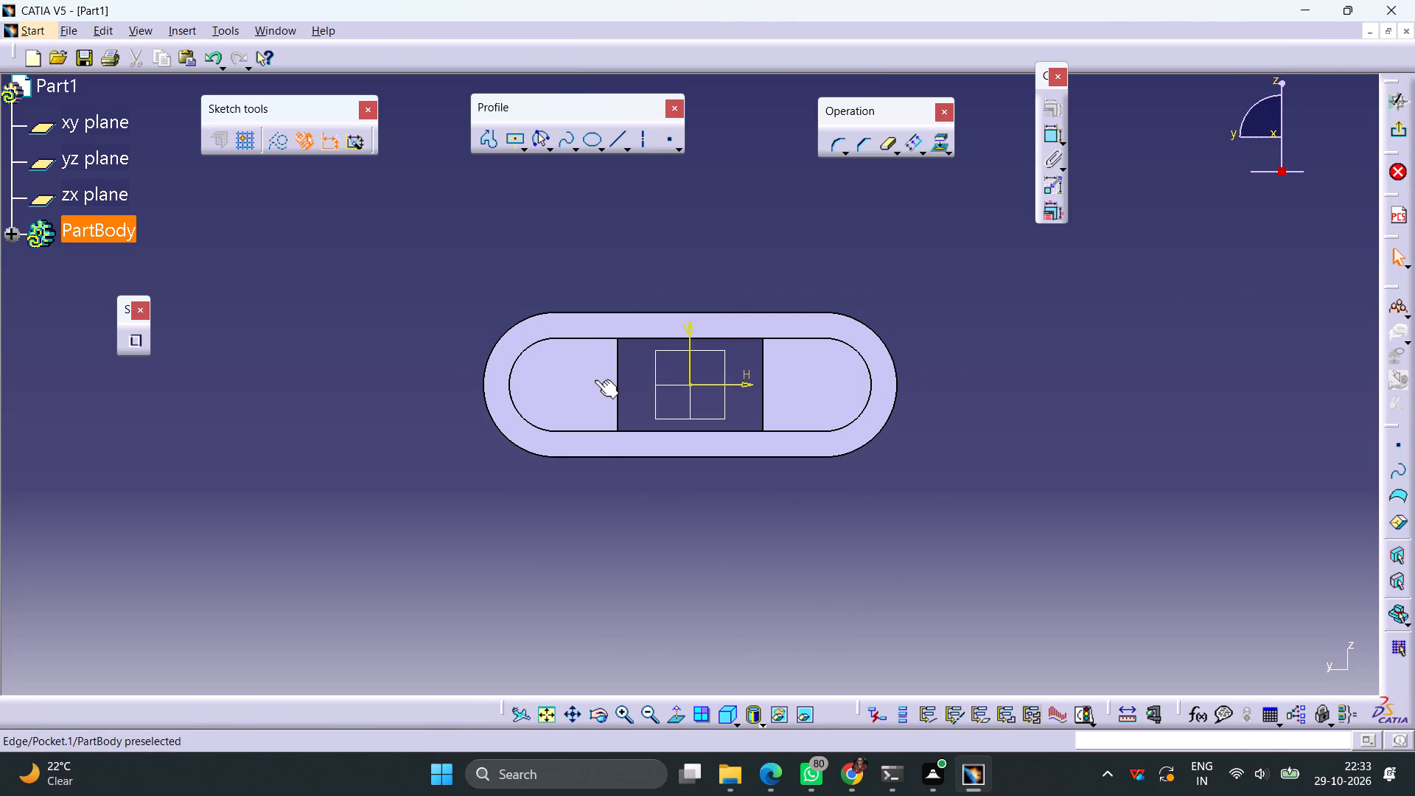
{"action": "left_click", "coordinate": [611, 371]}
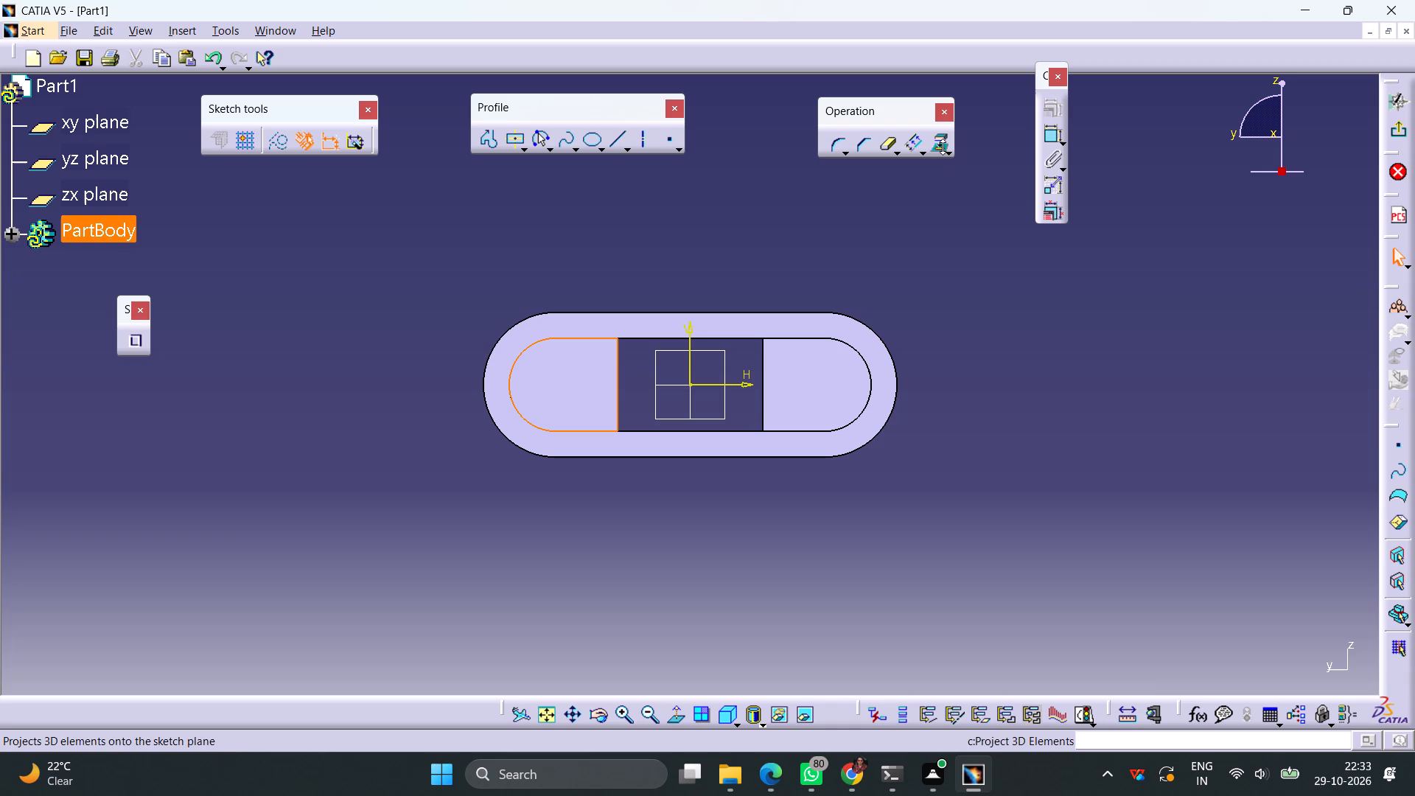
{"action": "left_click", "coordinate": [937, 143]}
{"action": "left_click", "coordinate": [1238, 661]}
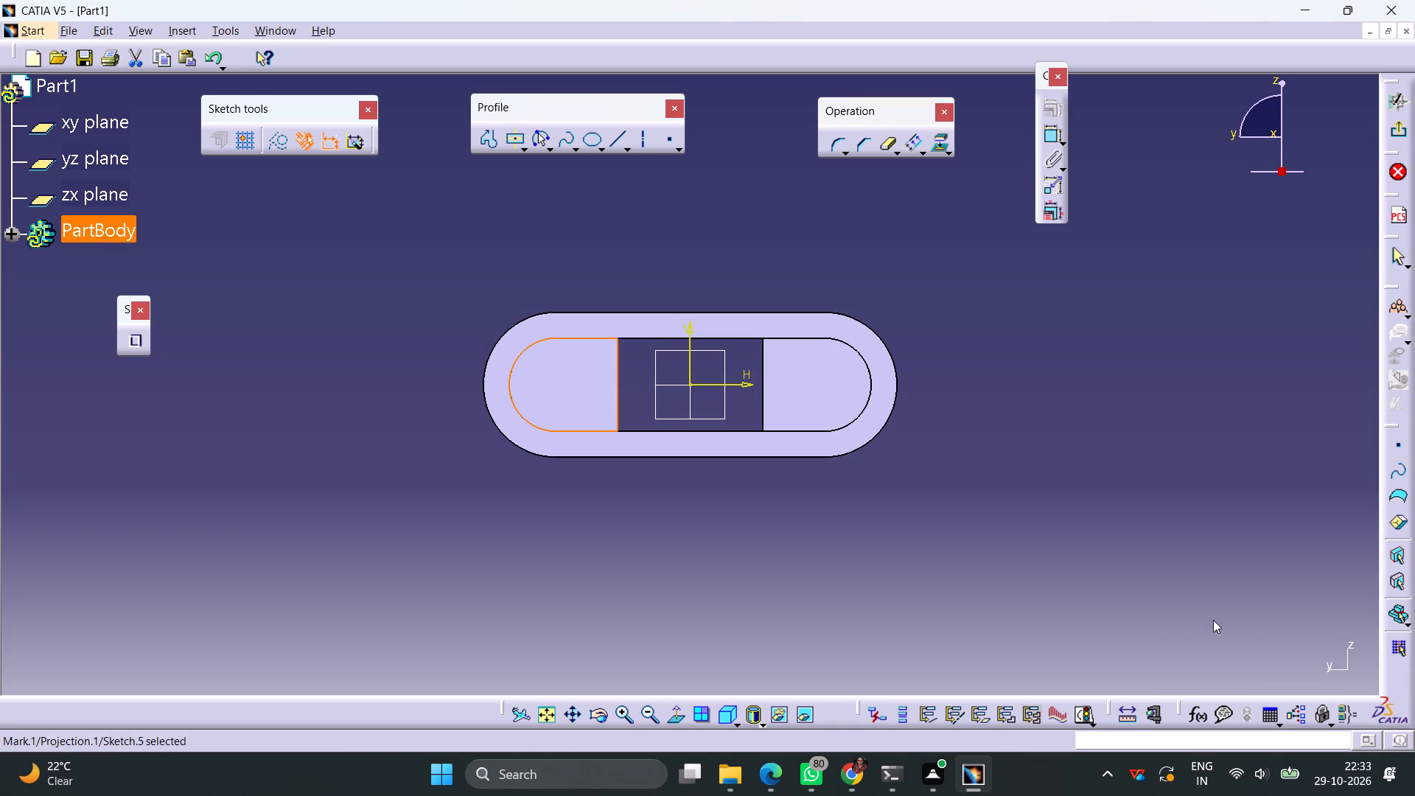
{"action": "left_click", "coordinate": [1396, 128]}
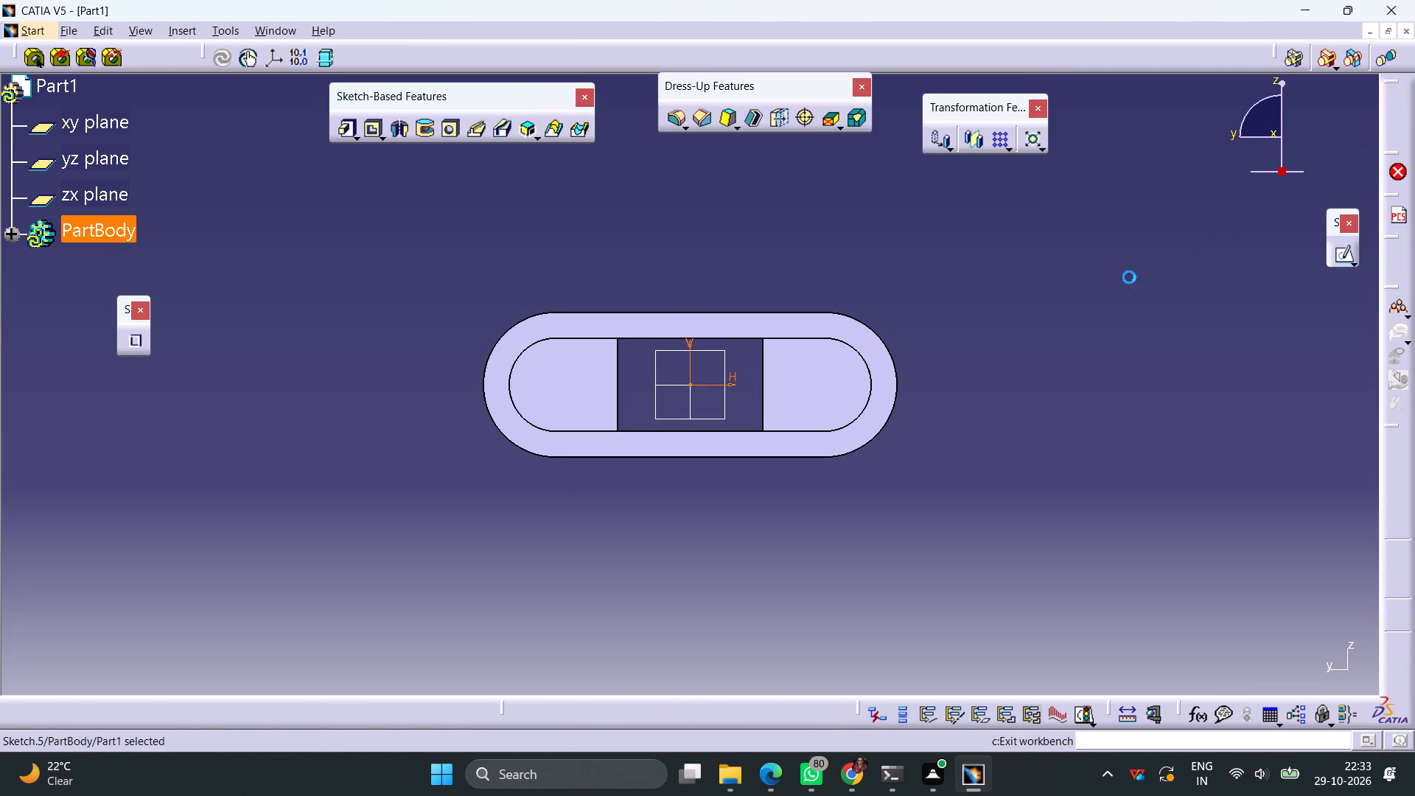
Pad the projected web outline in the reversed direction with a 15 mm first limit and a -5 mm second limit.
{"action": "left_click", "coordinate": [342, 122]}
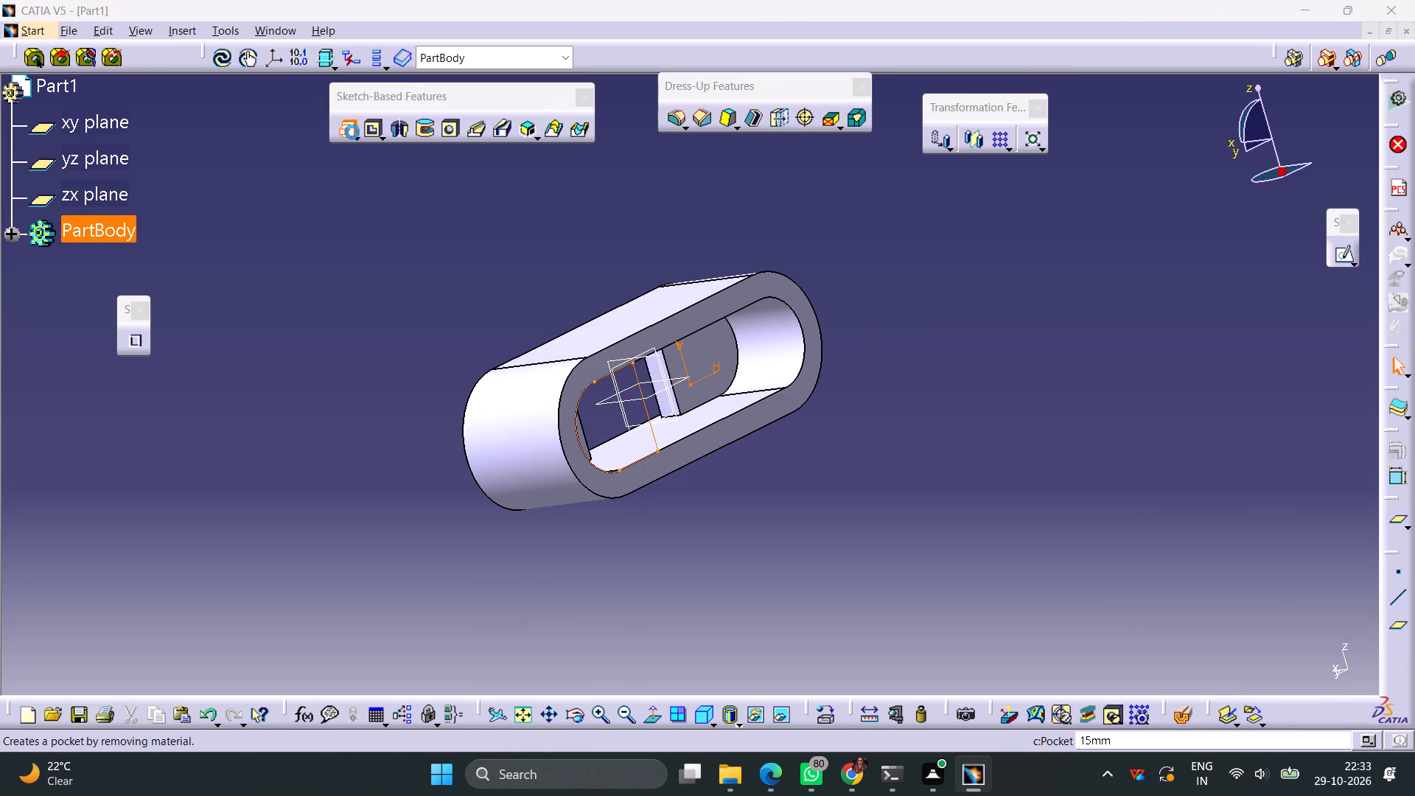
{"action": "left_click", "coordinate": [1178, 590]}
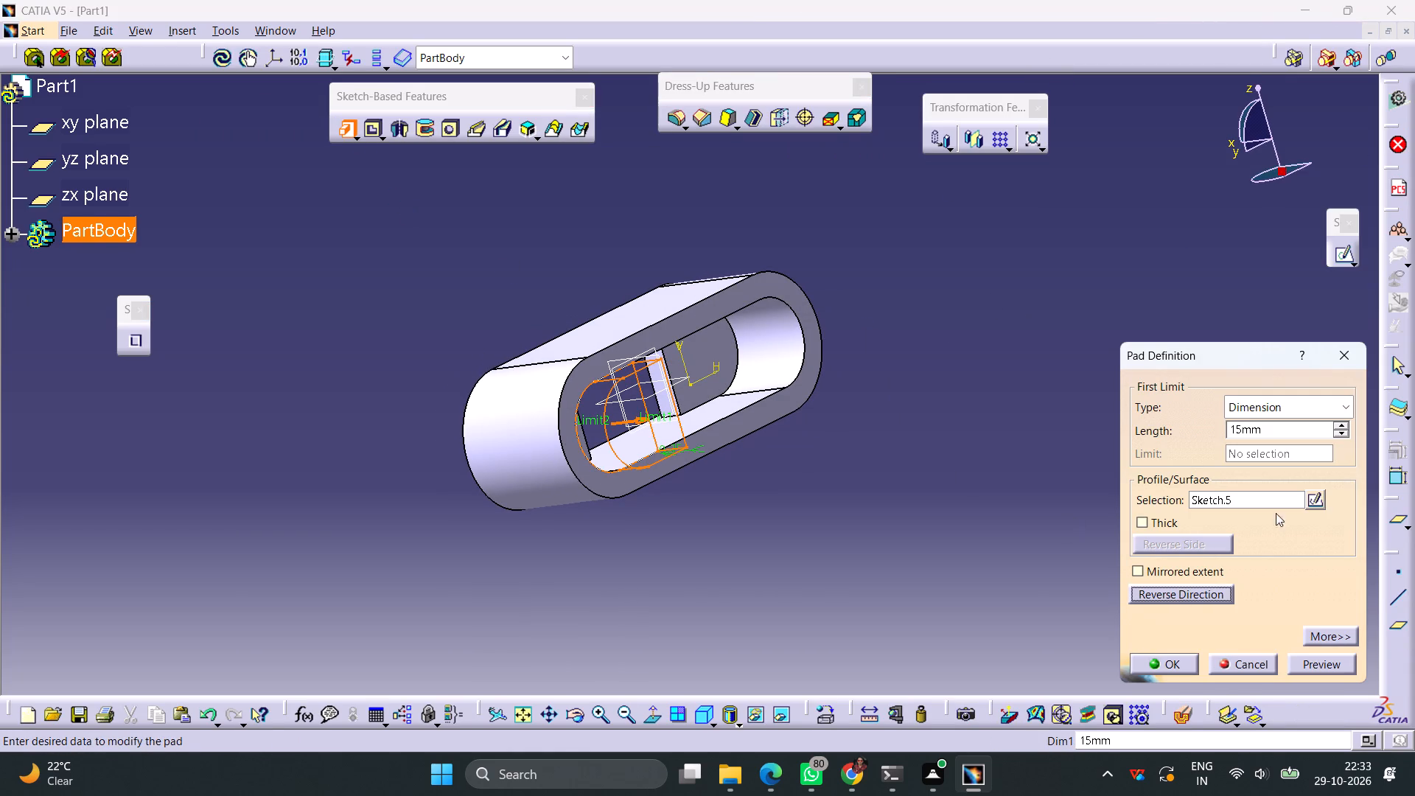
{"action": "left_click", "coordinate": [1344, 638]}
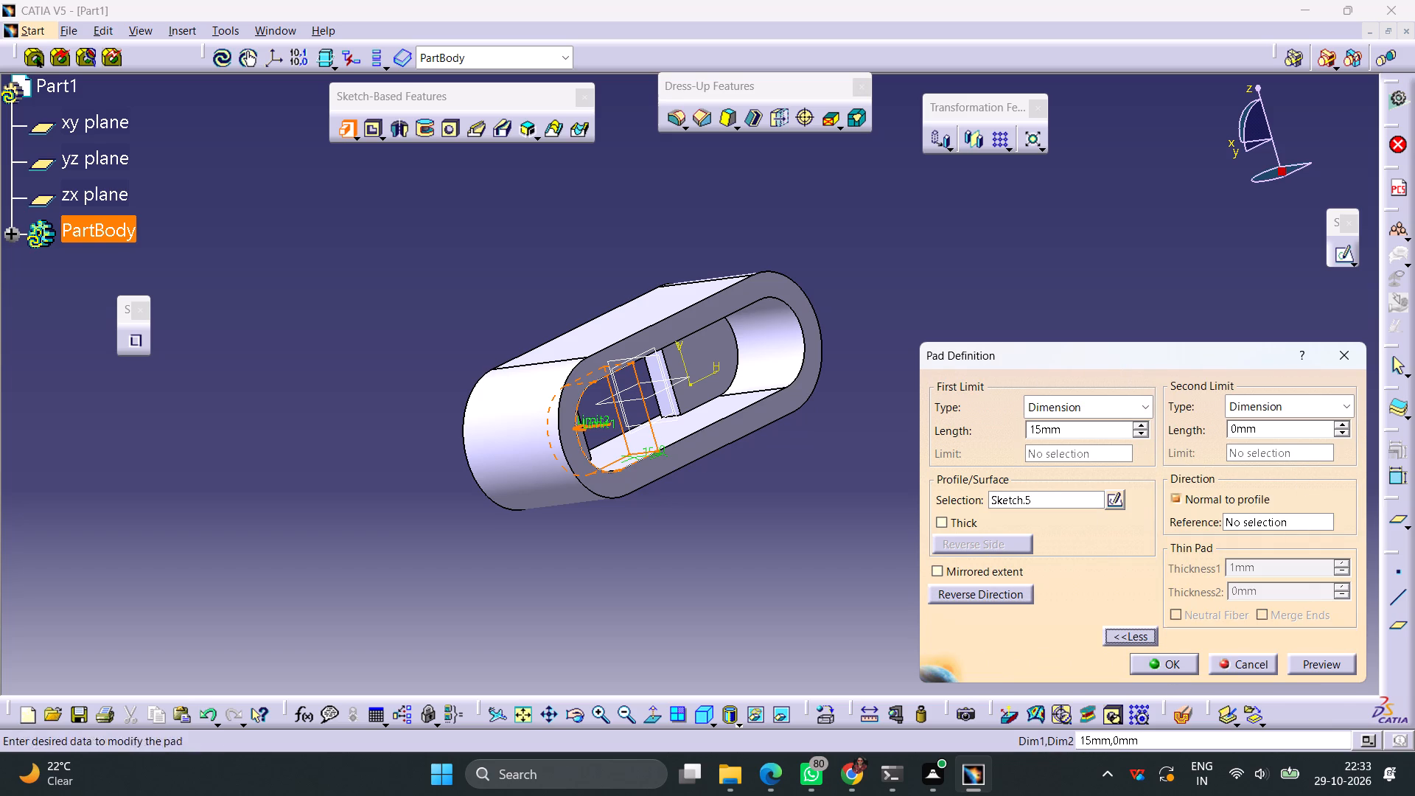
{"action": "left_click_drag", "start_coordinate": [1271, 435], "coordinate": [1143, 437]}
{"action": "type", "text": "-5"}
{"action": "key", "text": "Return"}
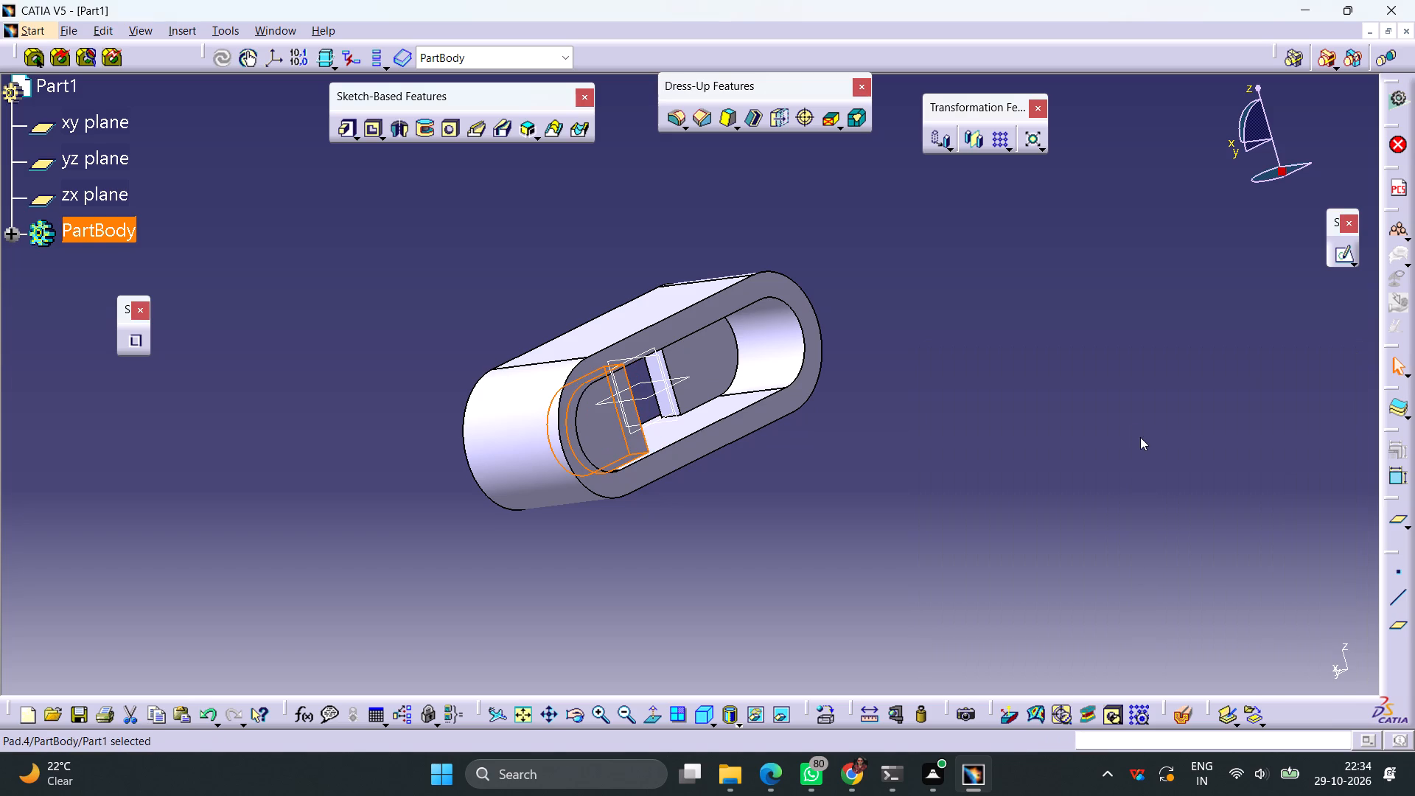
{"action": "left_click", "coordinate": [891, 455]}
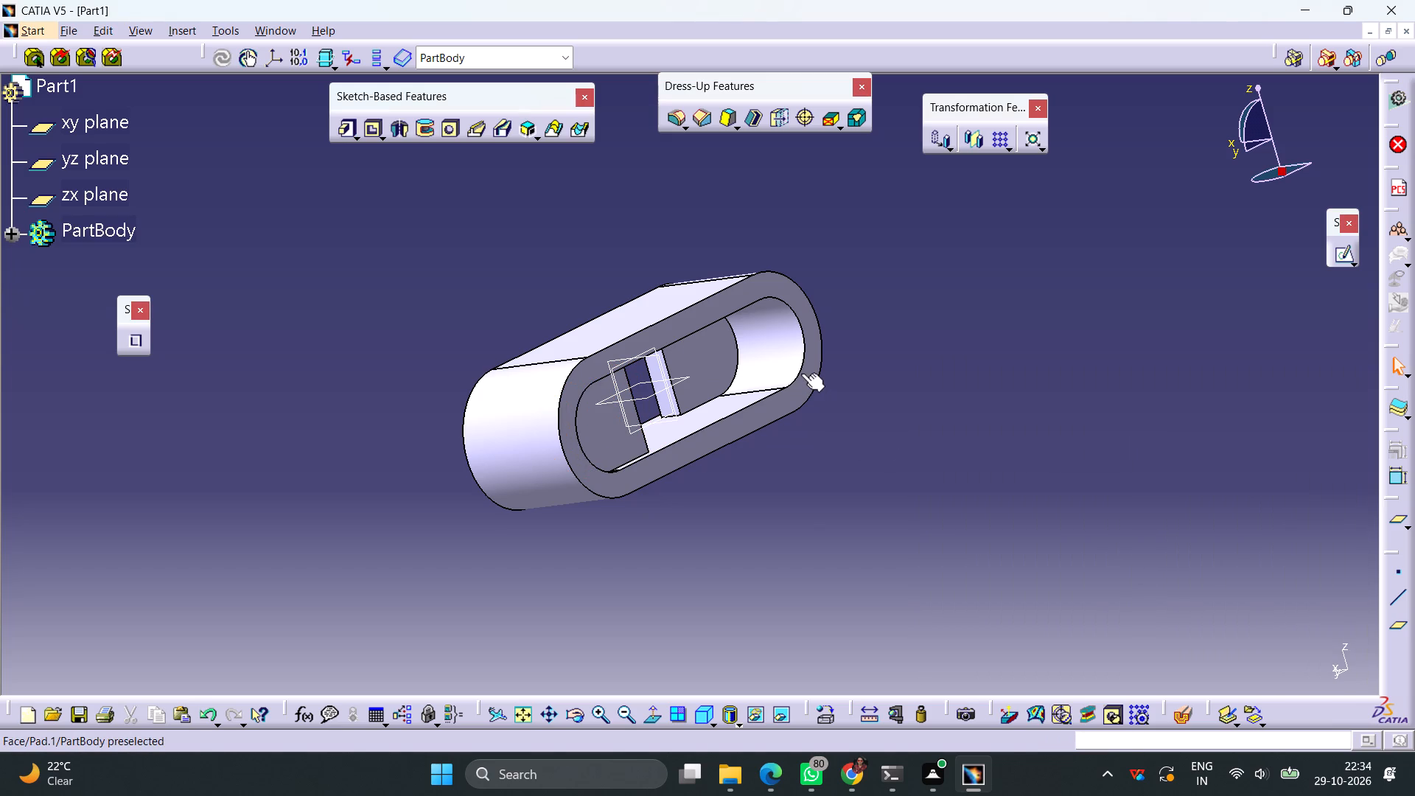
Sketch on the same ring end face the projected outline of the web pad face on the positive H side, and exit the sketch.
{"action": "left_click", "coordinate": [803, 375]}
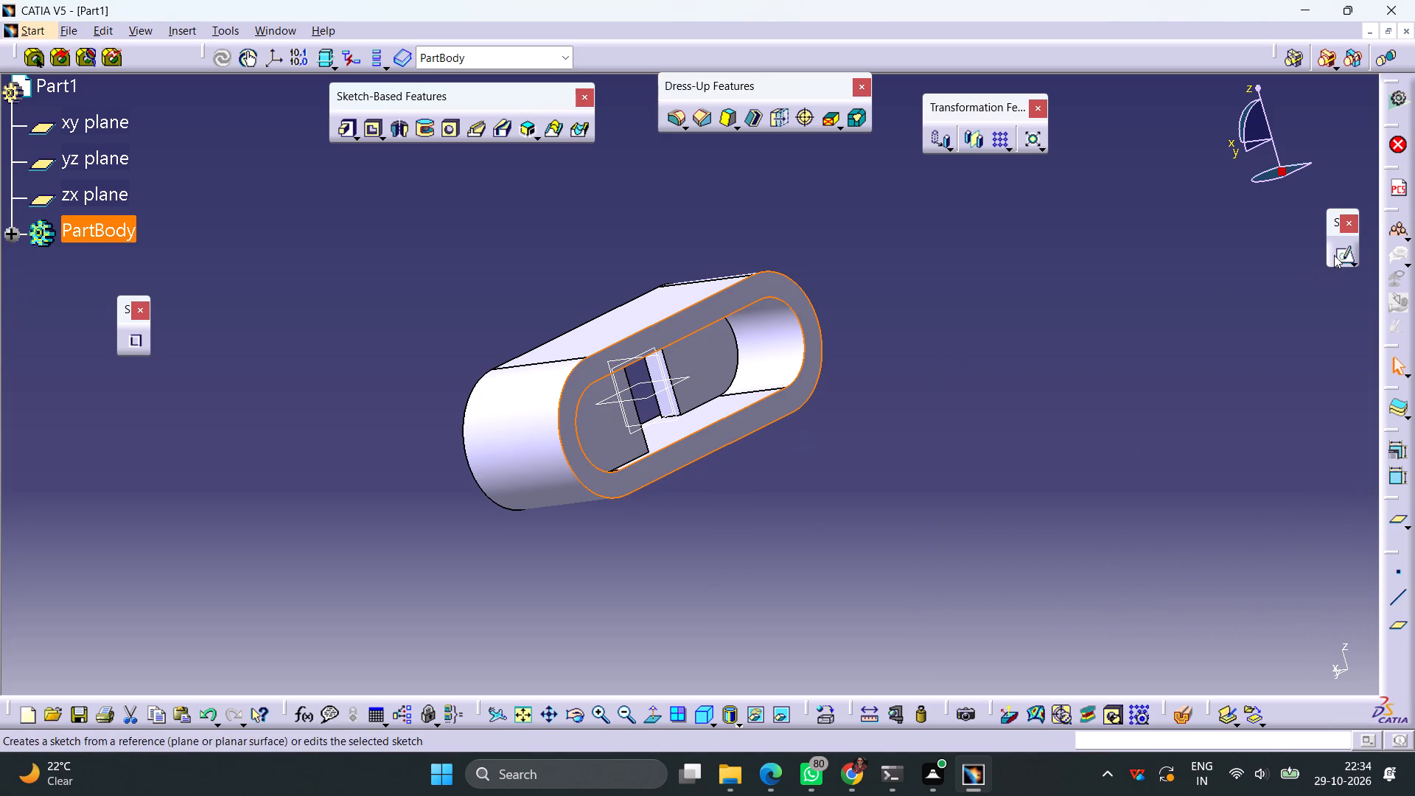
{"action": "left_click", "coordinate": [1336, 255]}
{"action": "left_click", "coordinate": [818, 380]}
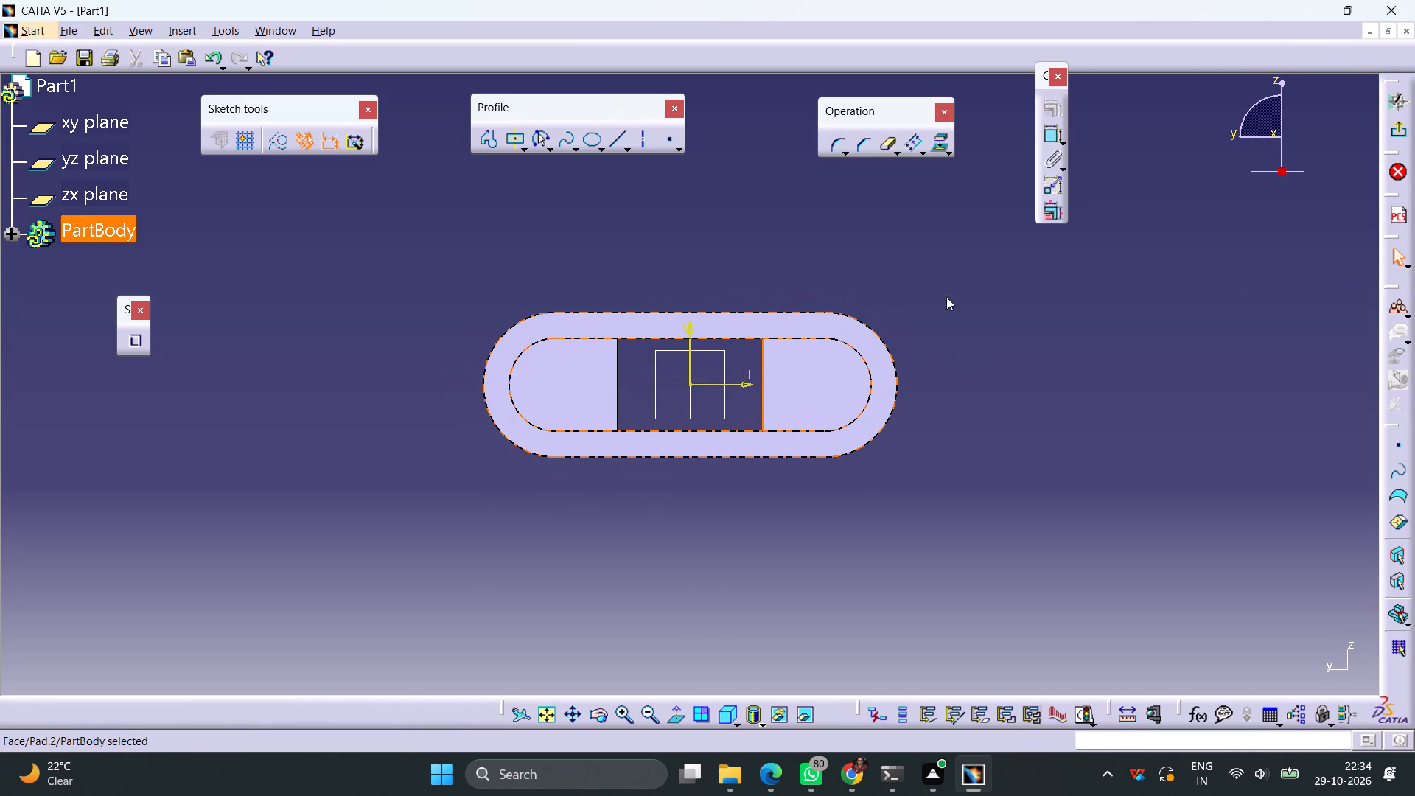
{"action": "left_click", "coordinate": [940, 147]}
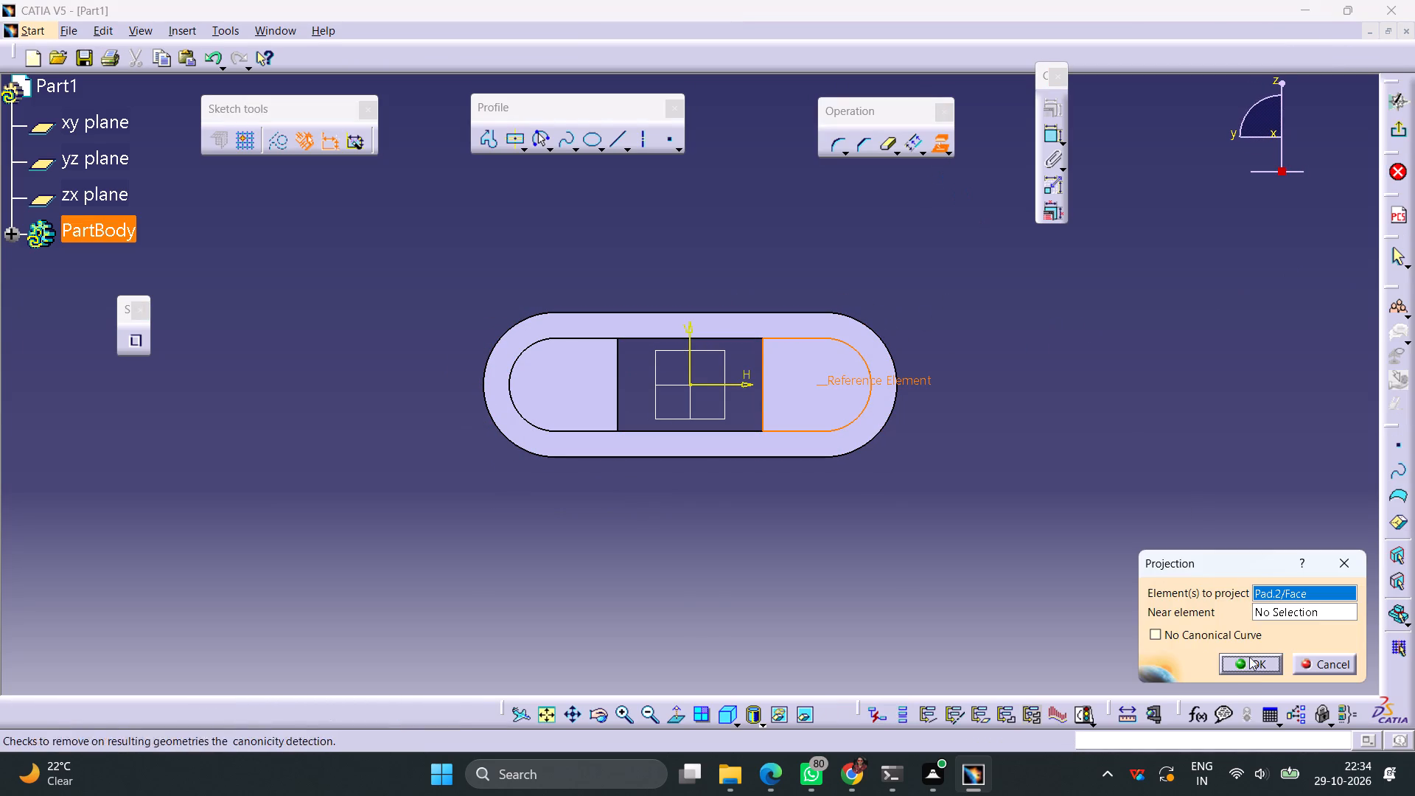
{"action": "left_click", "coordinate": [1254, 666]}
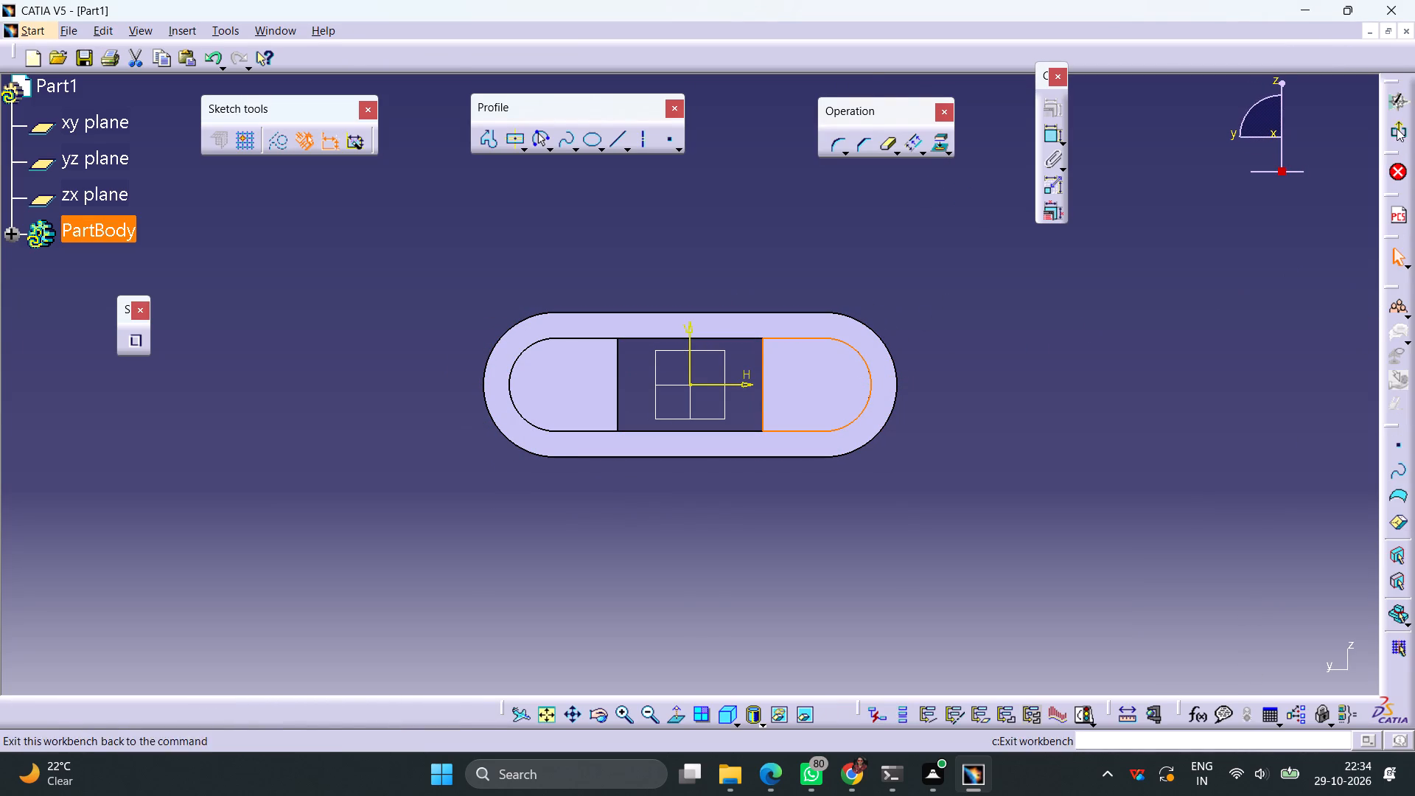
{"action": "left_click", "coordinate": [1397, 128]}
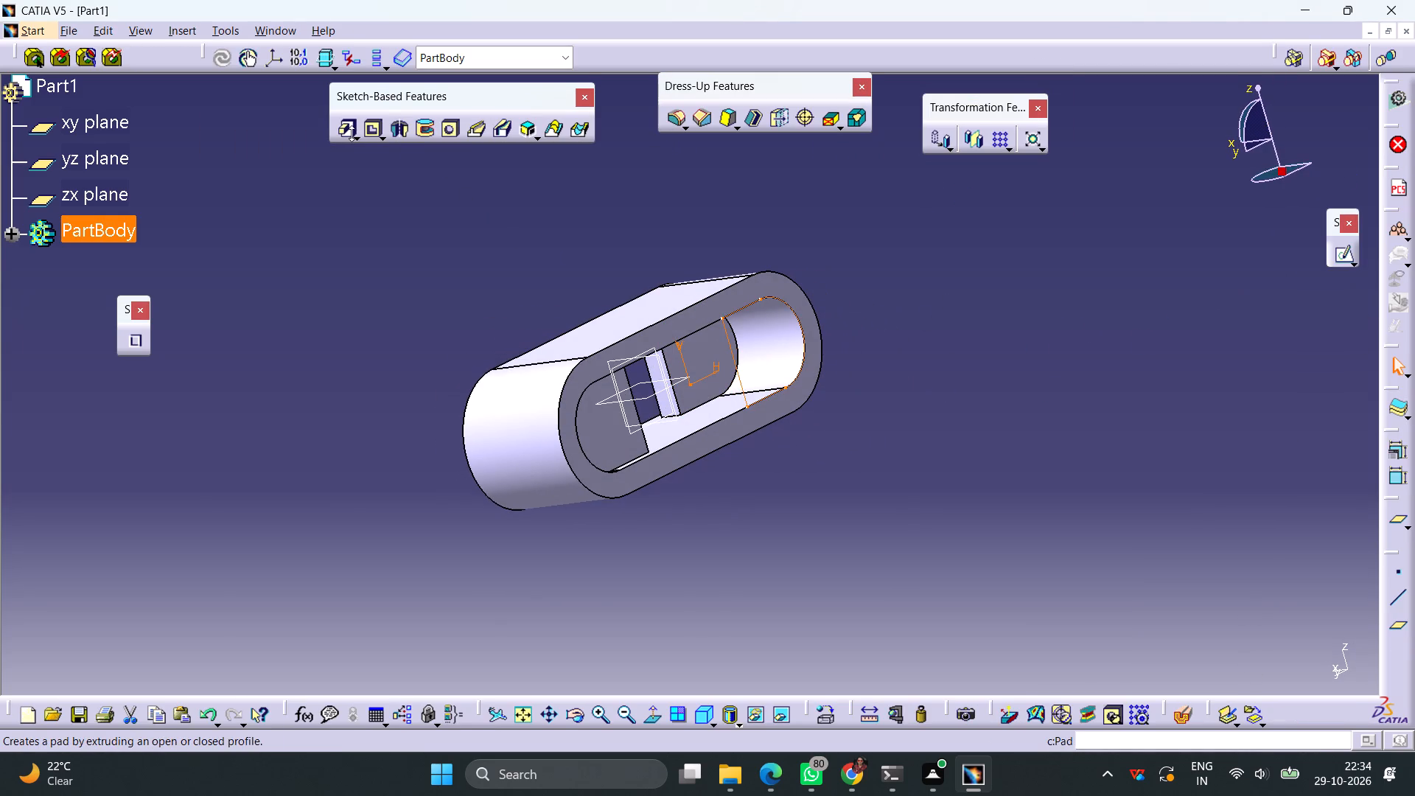
Pad this second projected outline in the reversed direction with a 15 mm first limit and a -5 mm second limit.
{"action": "left_click", "coordinate": [346, 130]}
{"action": "left_click", "coordinate": [1185, 592]}
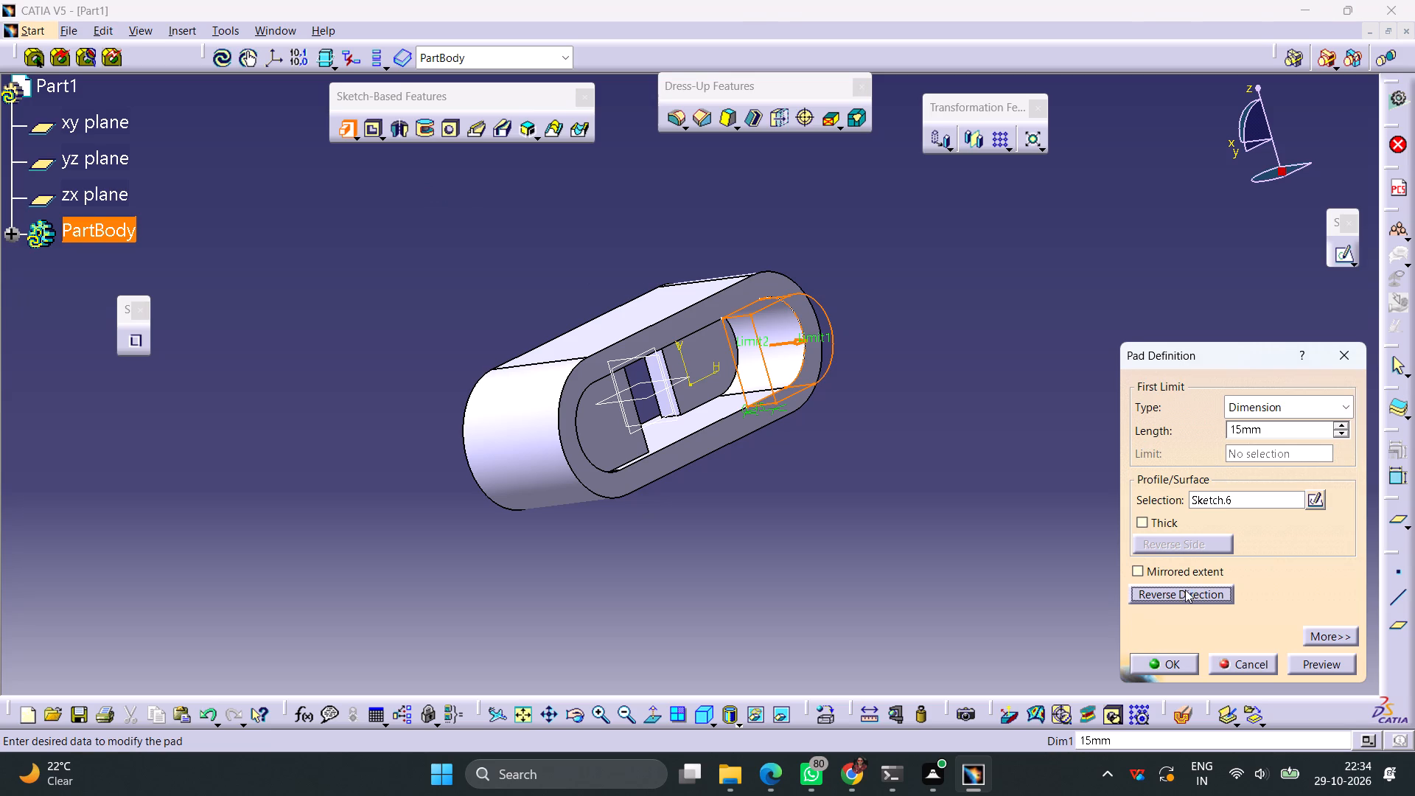
{"action": "left_click", "coordinate": [1344, 635]}
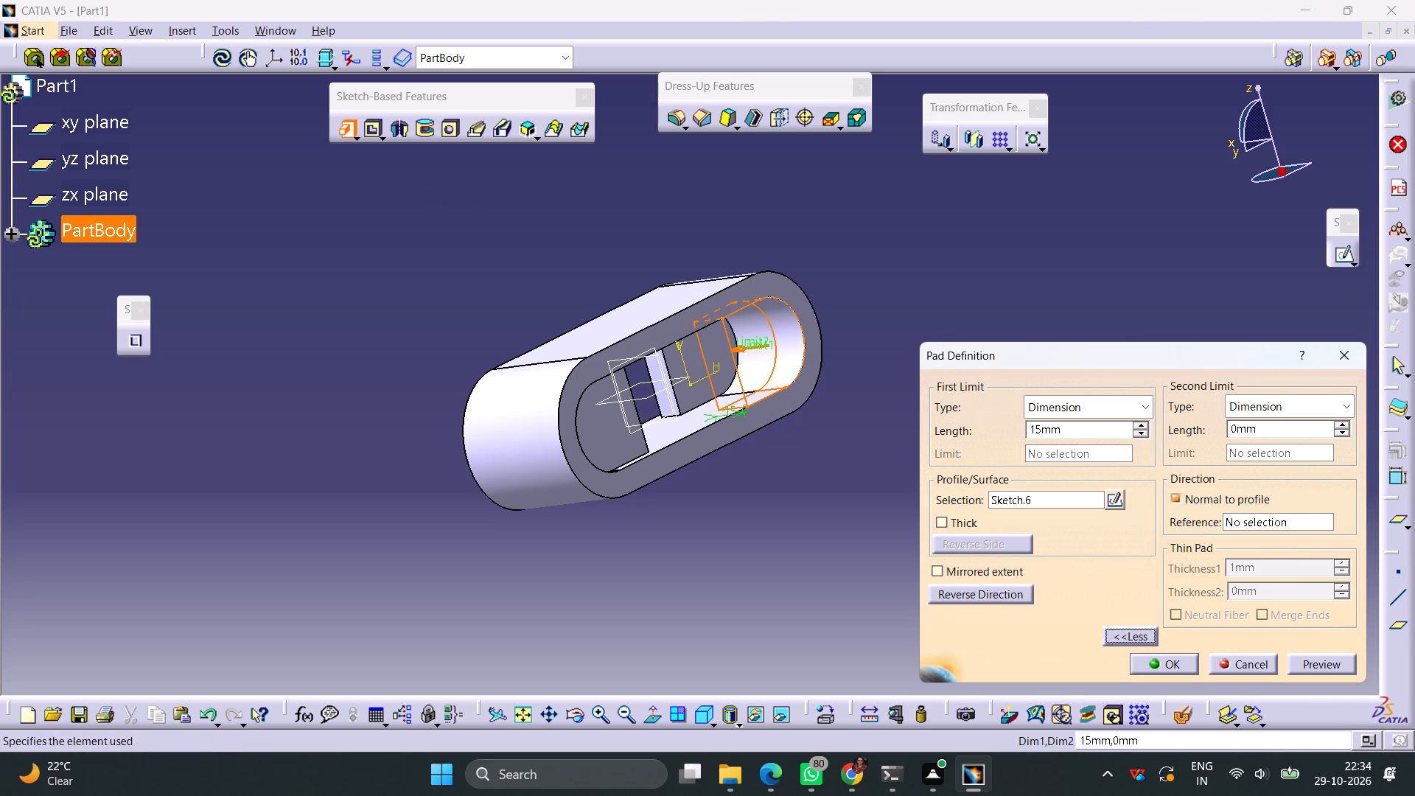
{"action": "left_click_drag", "start_coordinate": [1266, 430], "coordinate": [1127, 440]}
{"action": "type", "text": "-5"}
{"action": "key", "text": "Return"}
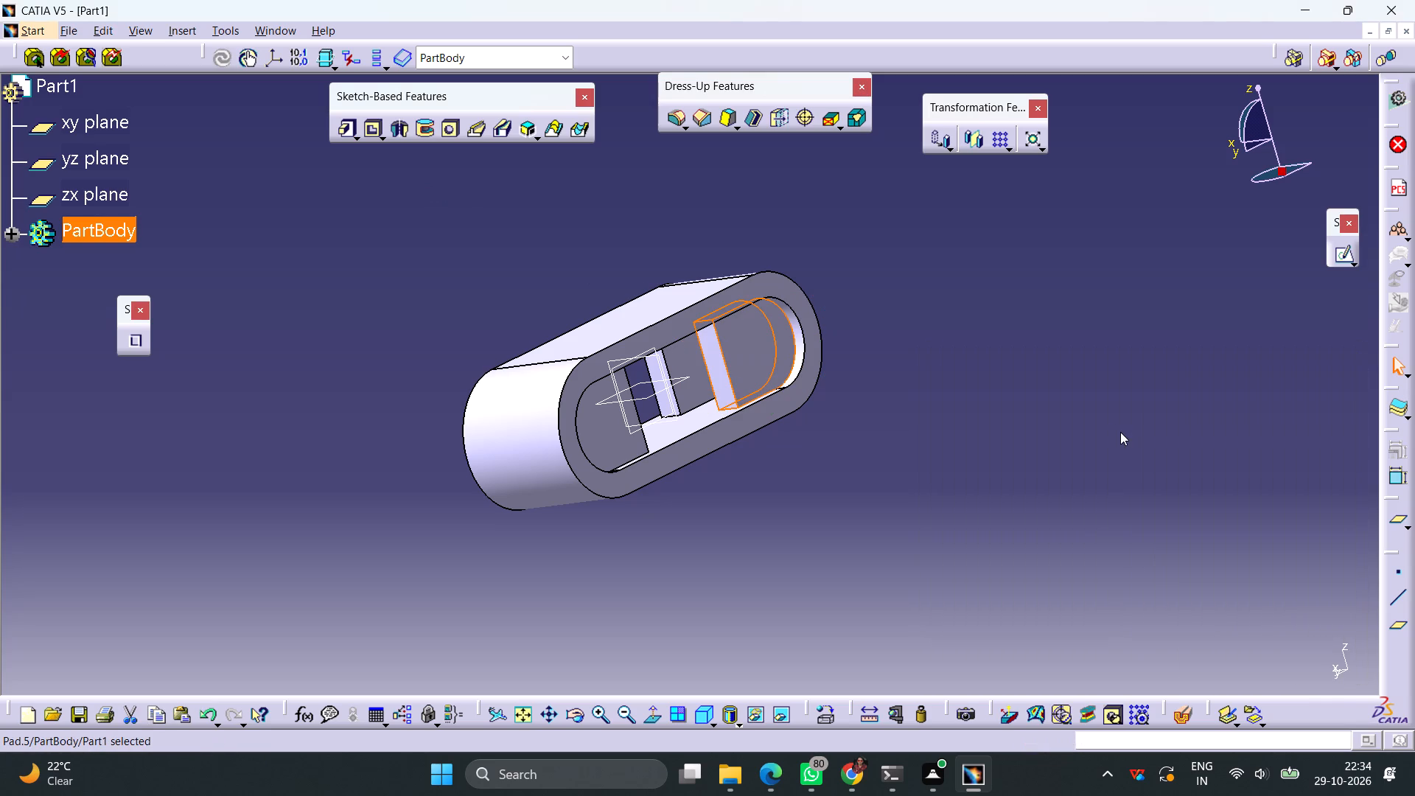
{"action": "left_click", "coordinate": [950, 447]}
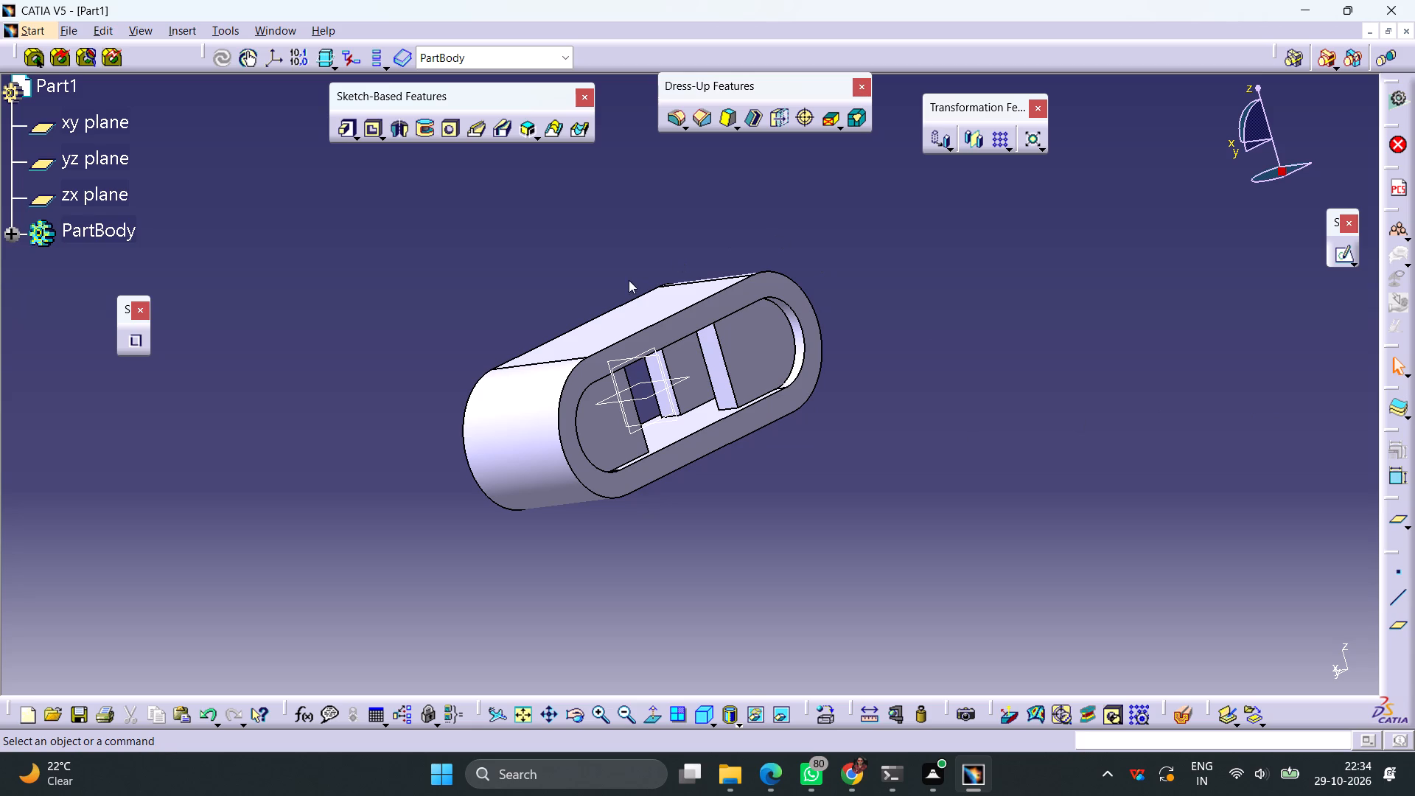
Open a sketch on the ring's flat top face and draw a circle about 35 mm in diameter centred on the origin.
{"action": "left_click", "coordinate": [659, 307]}
{"action": "left_click", "coordinate": [1341, 259]}
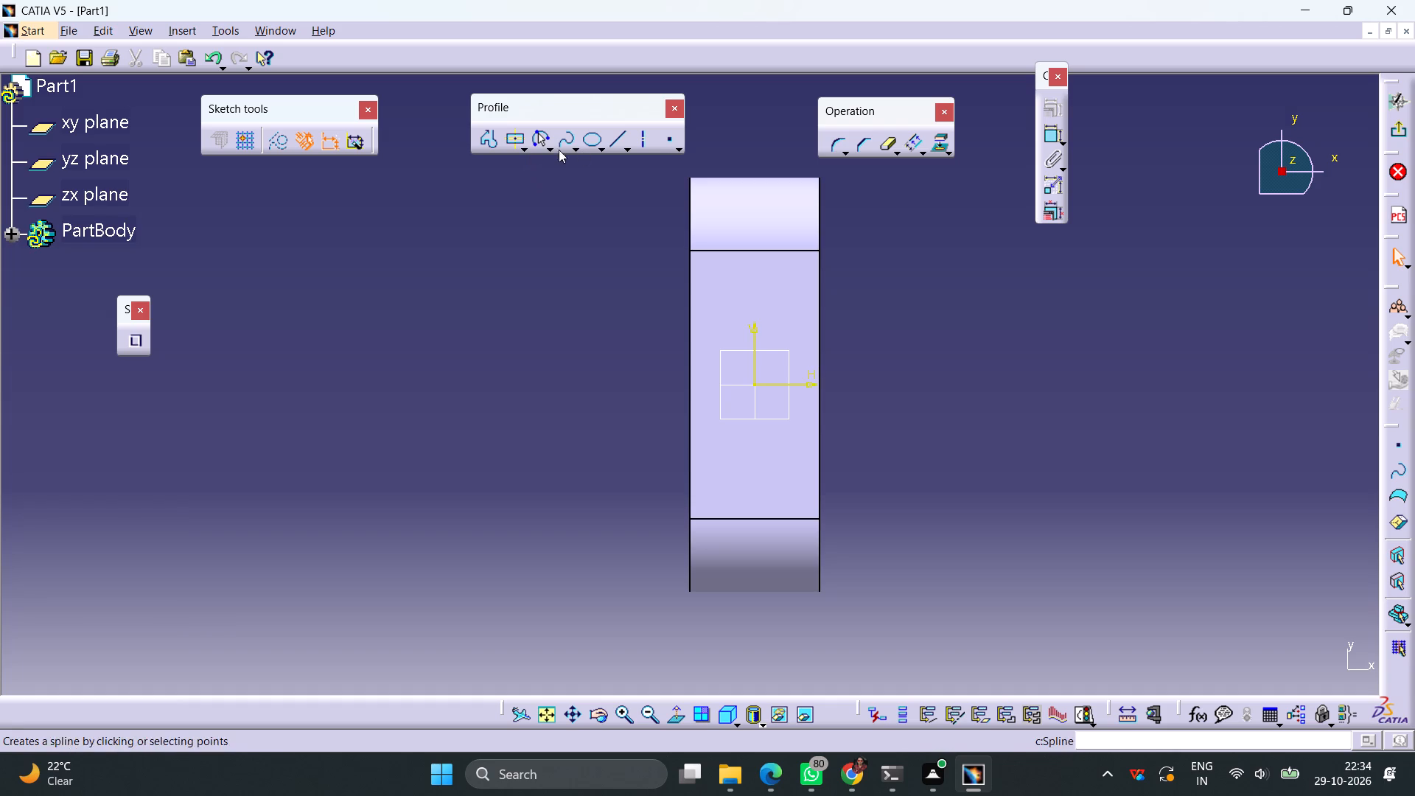
{"action": "left_click", "coordinate": [547, 149]}
{"action": "left_click", "coordinate": [575, 164]}
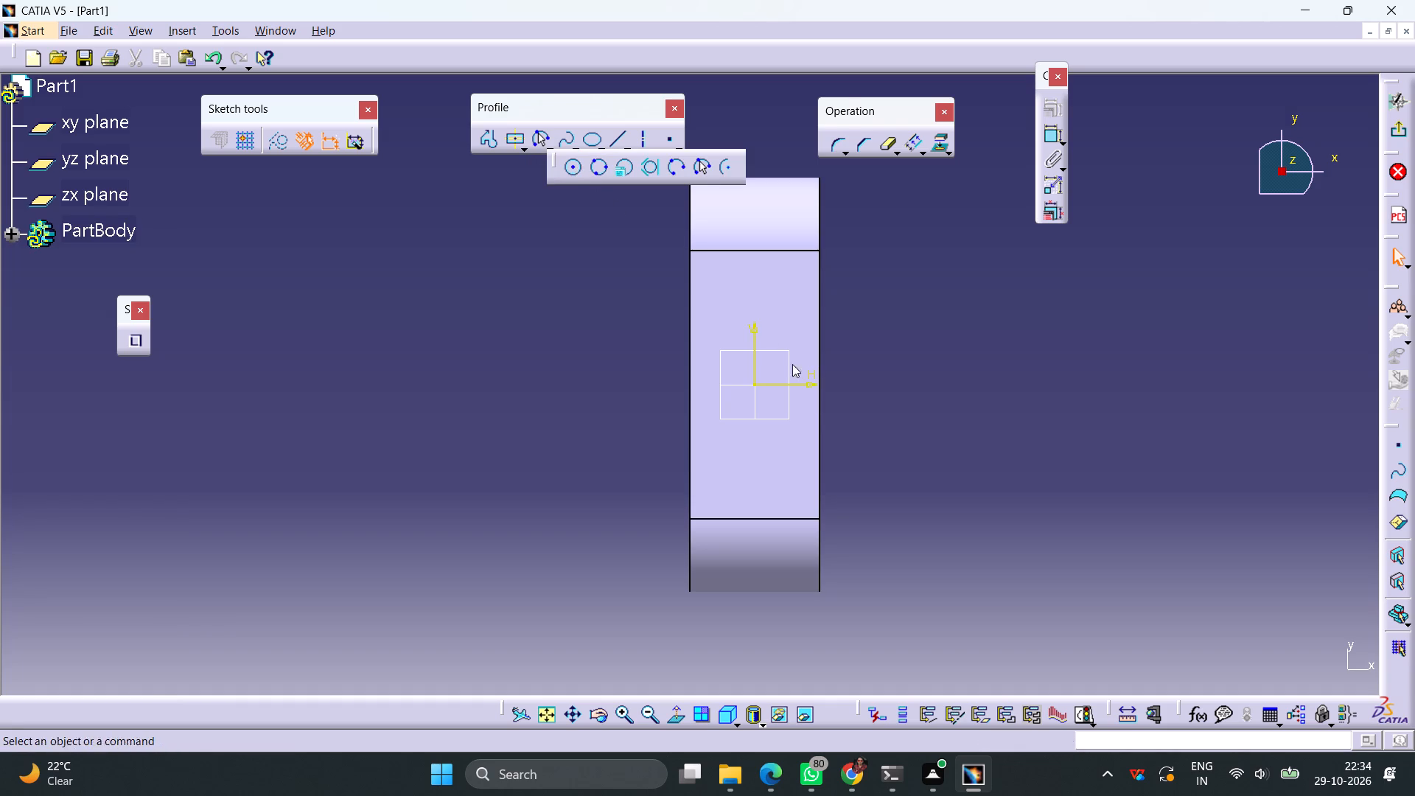
{"action": "left_click", "coordinate": [752, 384]}
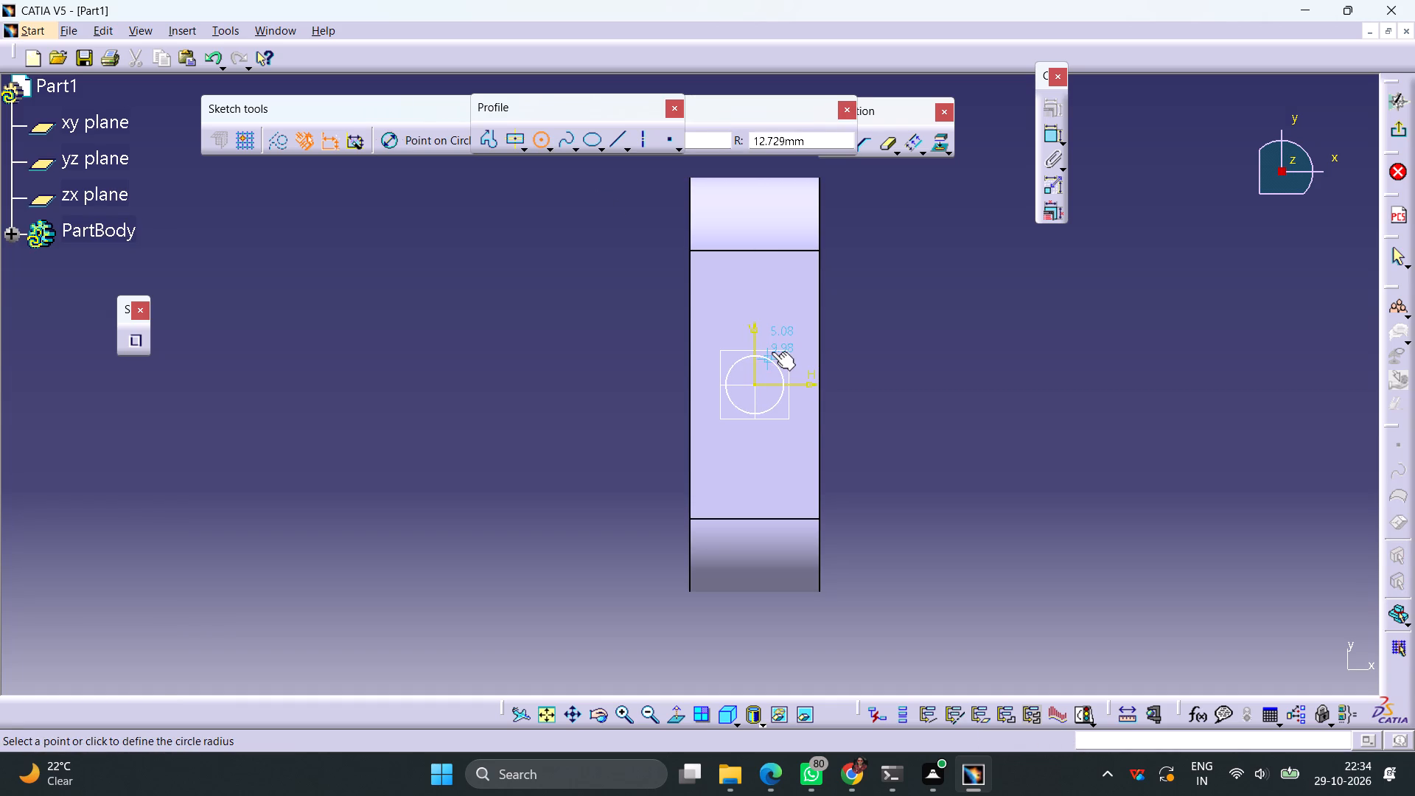
{"action": "left_click", "coordinate": [772, 343]}
Dimension the circle's diameter, set it to 30 mm, and exit the sketch.
{"action": "left_click", "coordinate": [1046, 136]}
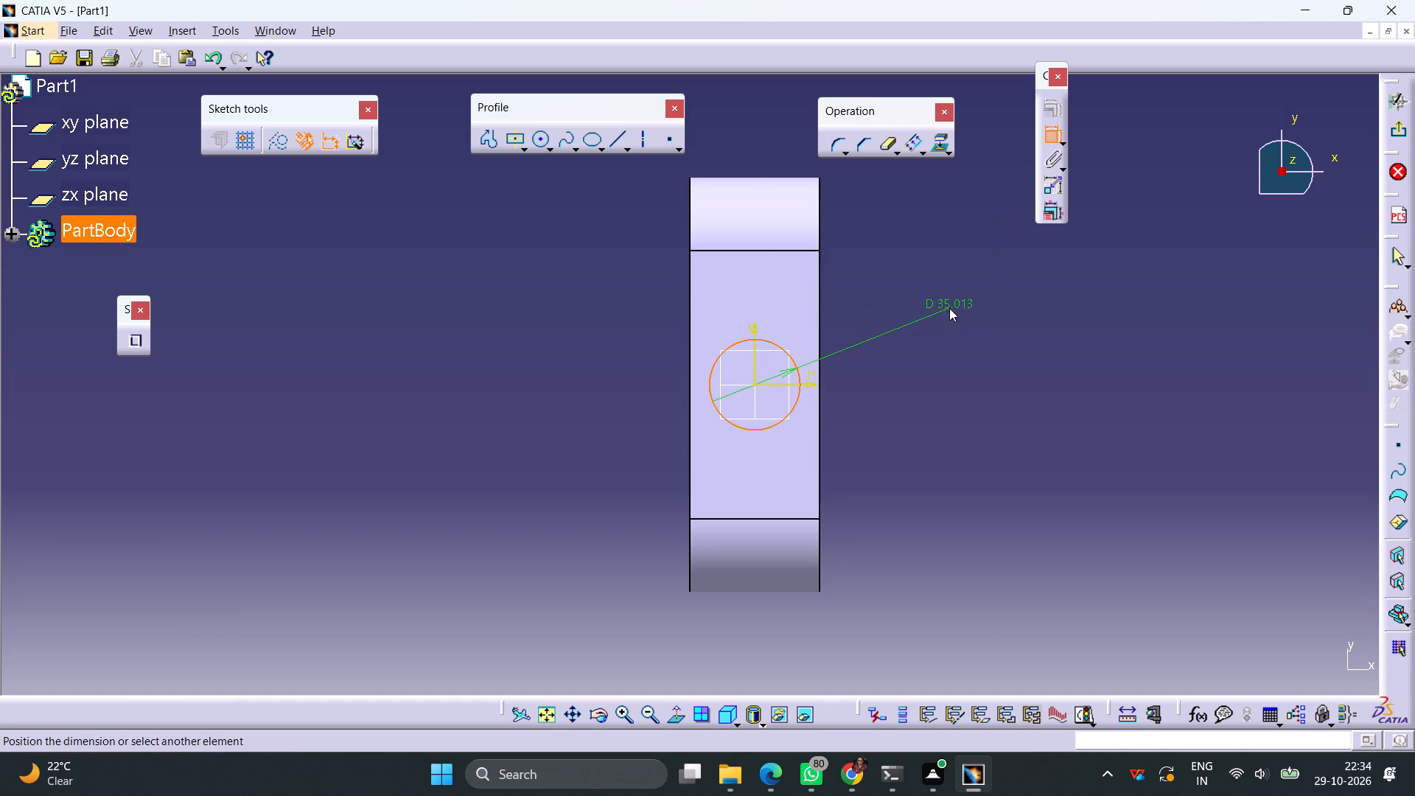
{"action": "left_click", "coordinate": [949, 309]}
{"action": "double_click", "coordinate": [954, 303]}
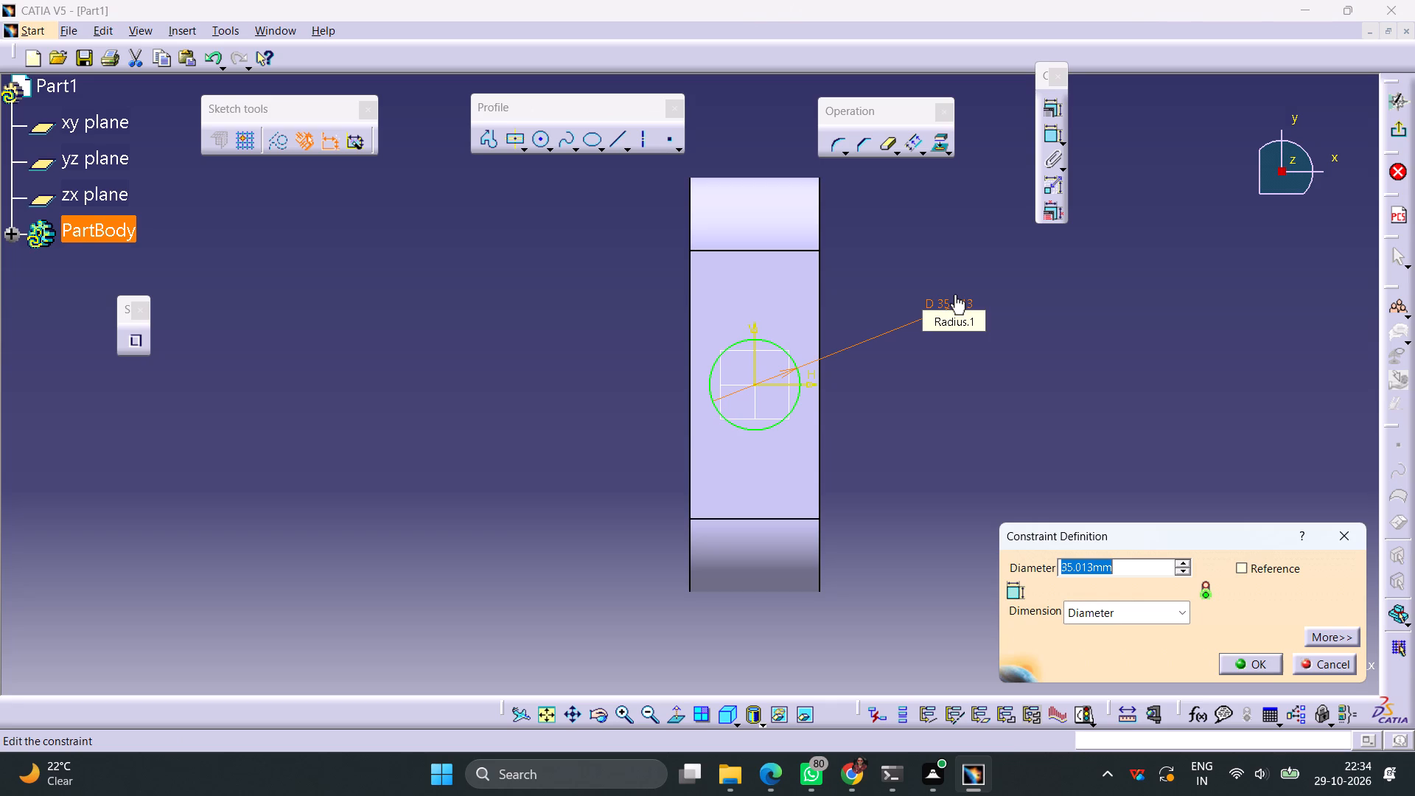
{"action": "type", "text": "30"}
{"action": "key", "text": "Return"}
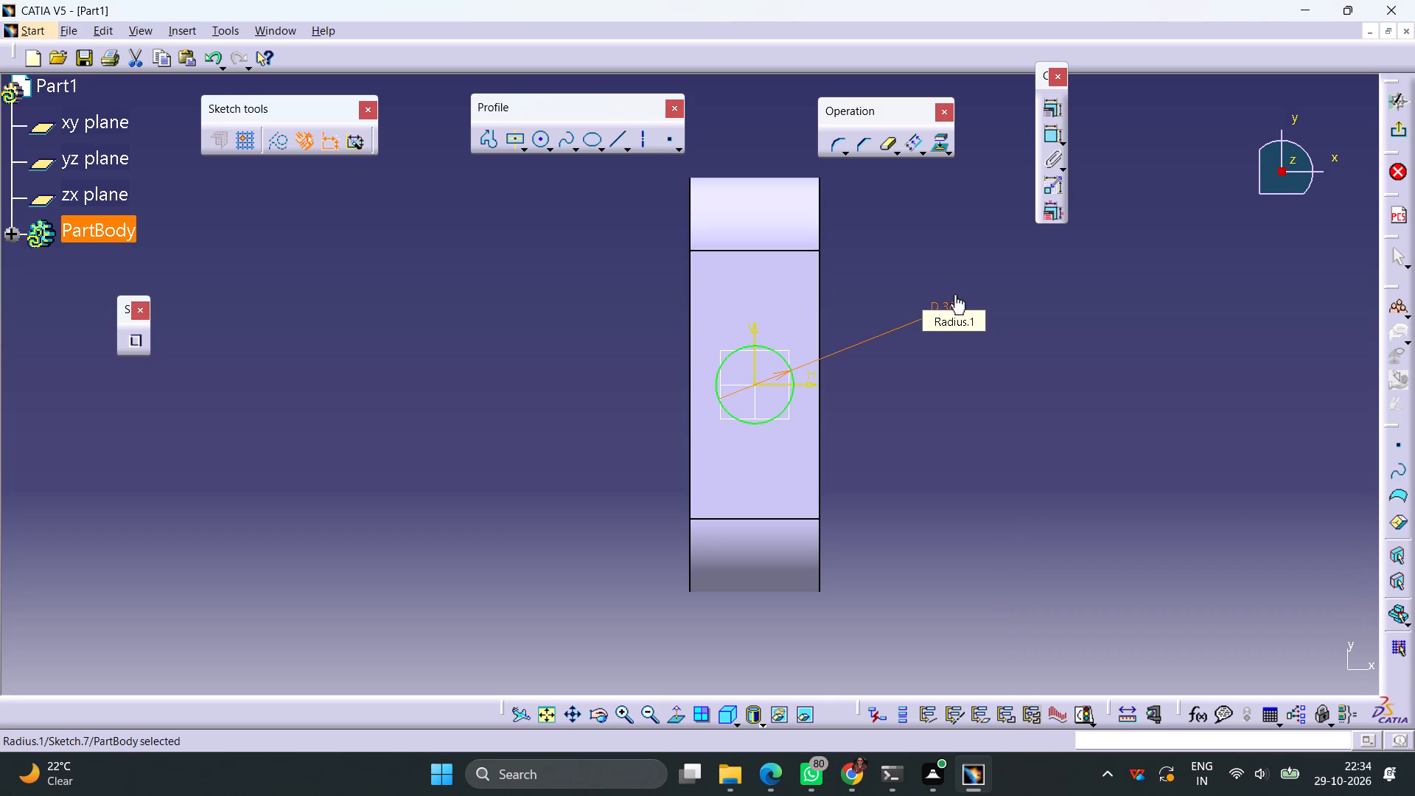
{"action": "left_click", "coordinate": [1396, 132]}
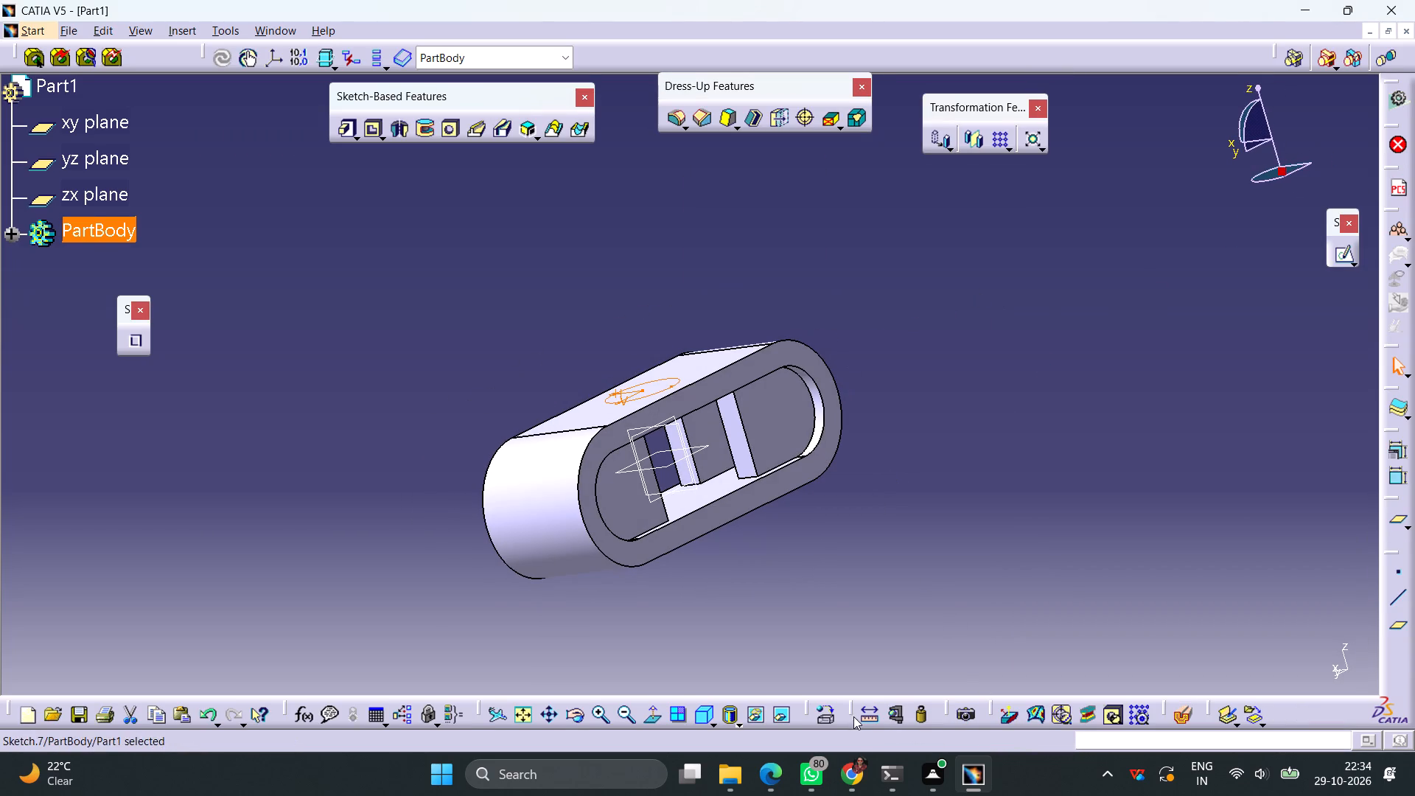
Measure the distance between the inner and outer straight edges of the ring's end face.
{"action": "left_click", "coordinate": [873, 717]}
{"action": "left_click", "coordinate": [698, 409]}
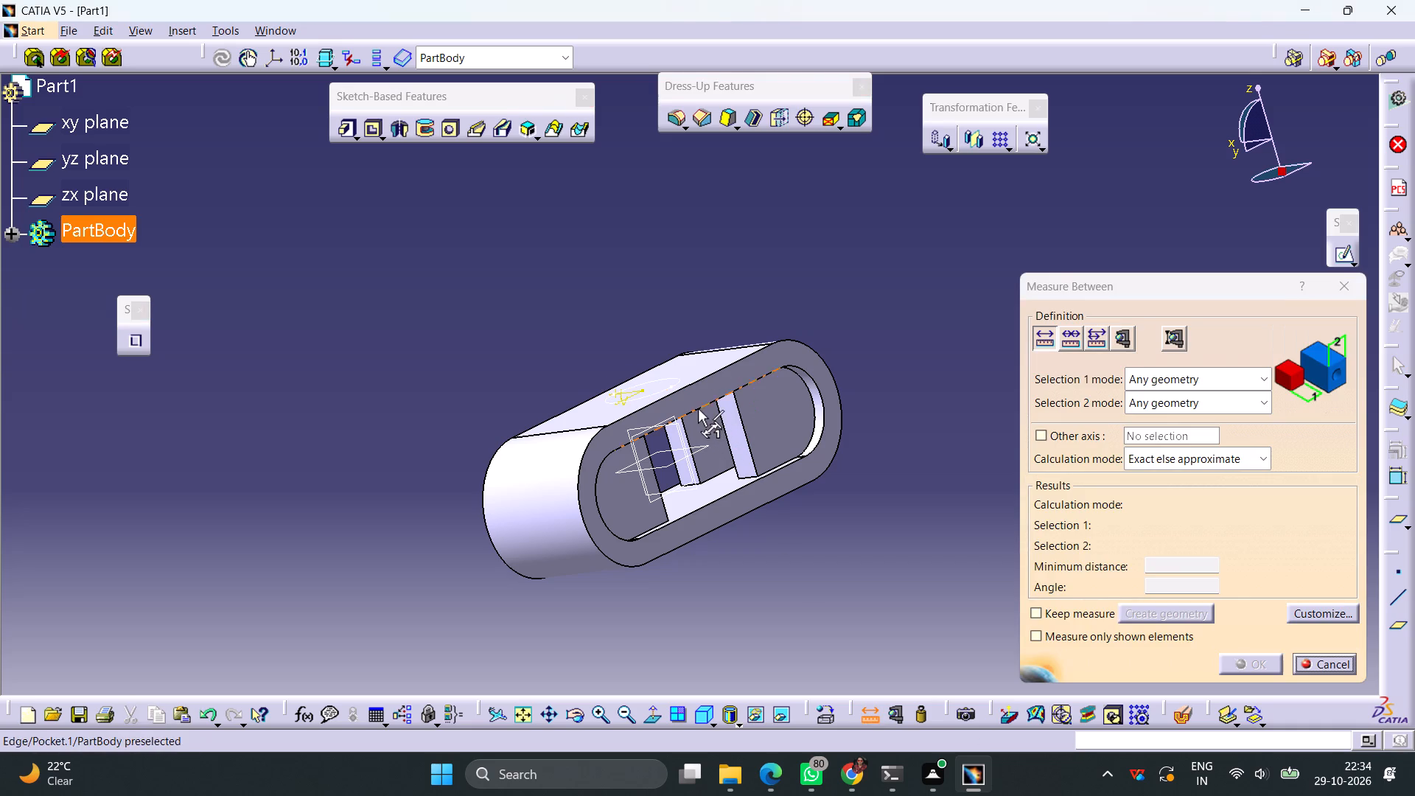
{"action": "left_click", "coordinate": [699, 383]}
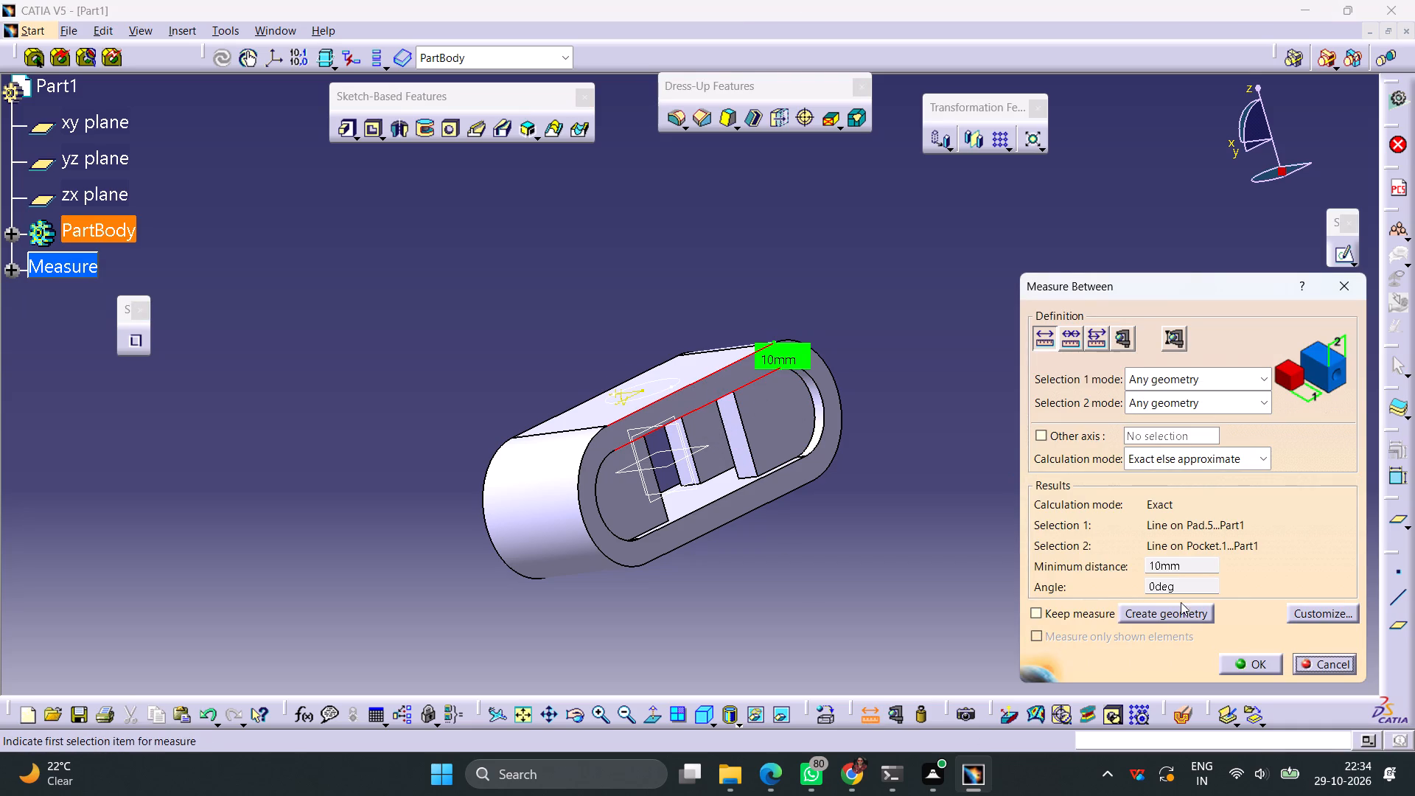
{"action": "left_click", "coordinate": [1250, 668]}
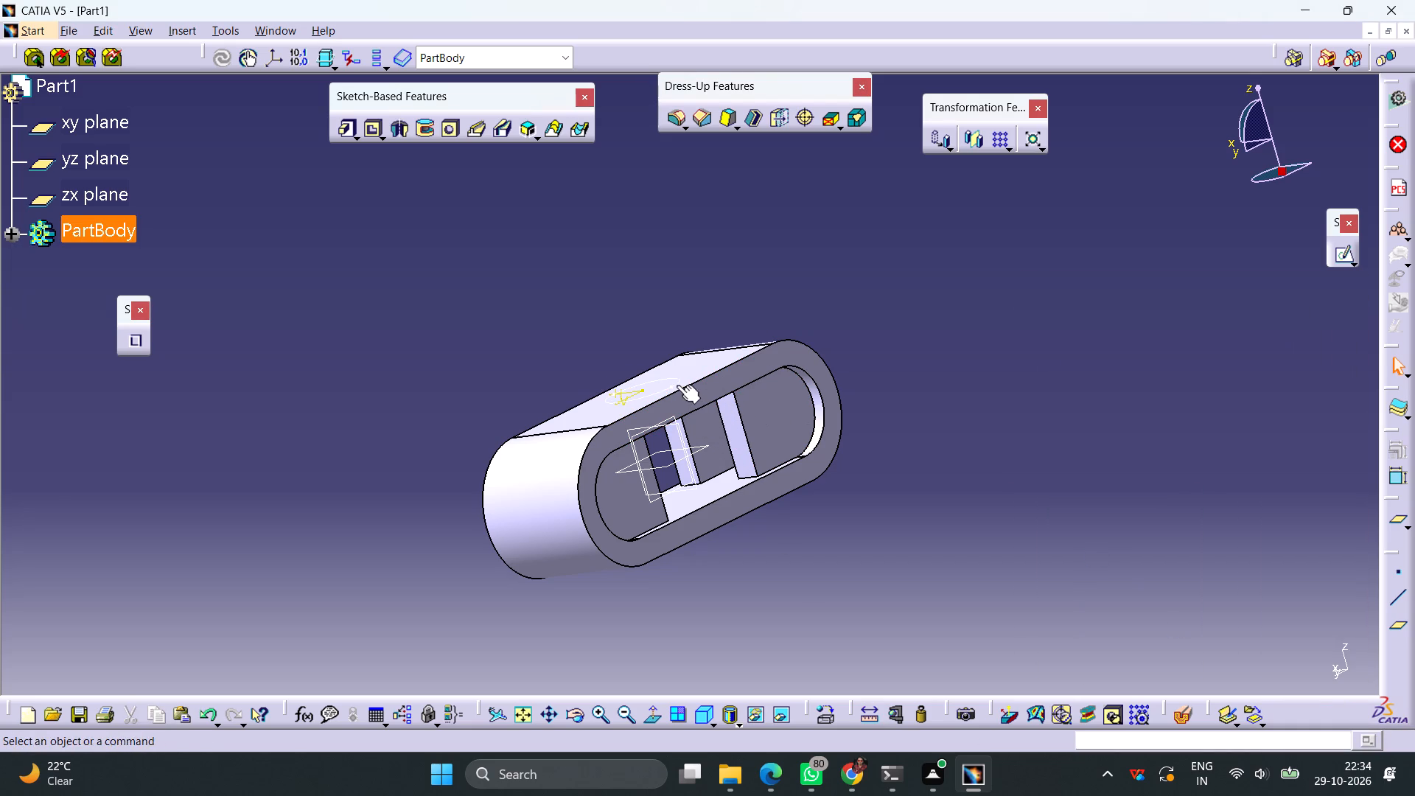
Pad the 30 mm circle on the ring's flat top face by 10 mm to form a round boss.
{"action": "left_click", "coordinate": [677, 385]}
{"action": "left_click", "coordinate": [347, 132]}
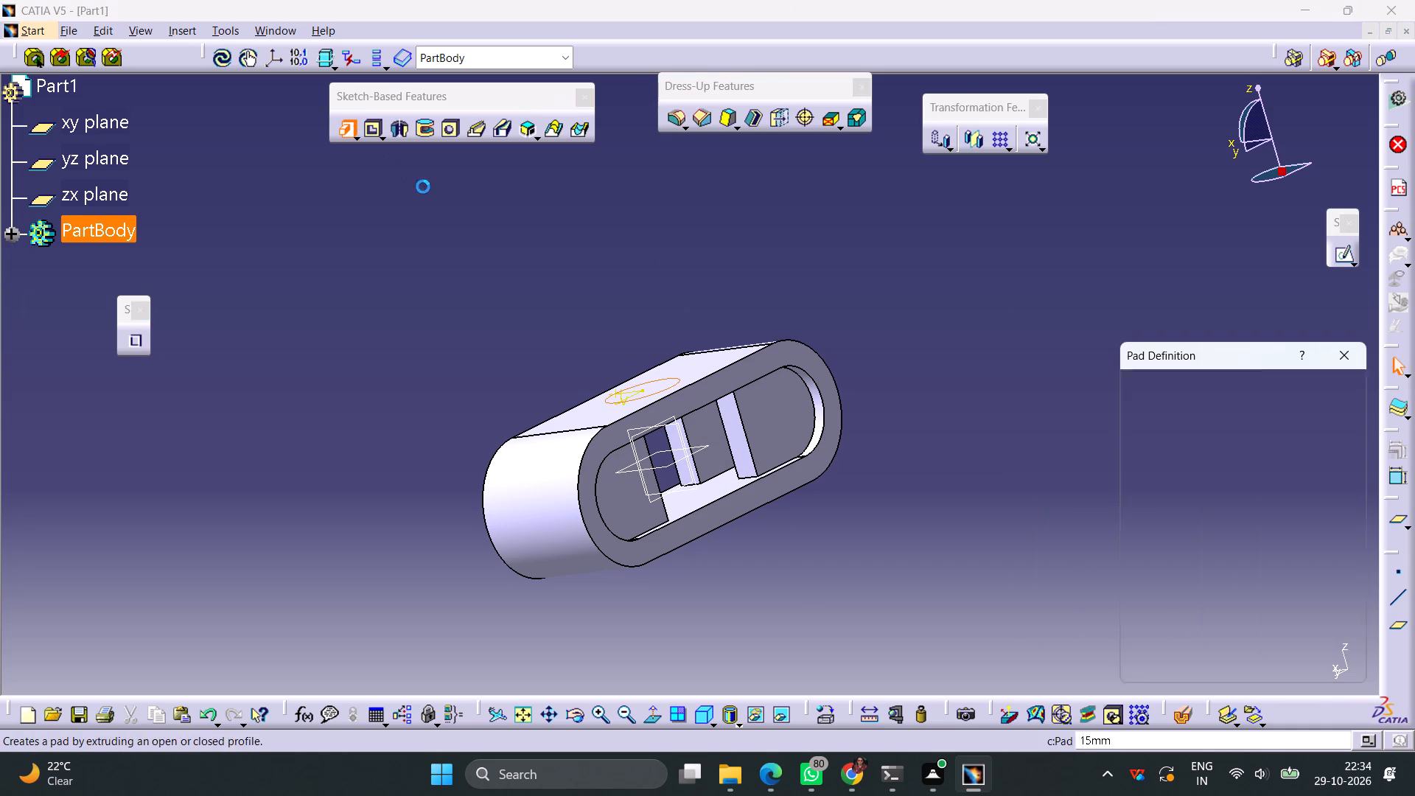
{"action": "type", "text": "10"}
{"action": "key", "text": "Return"}
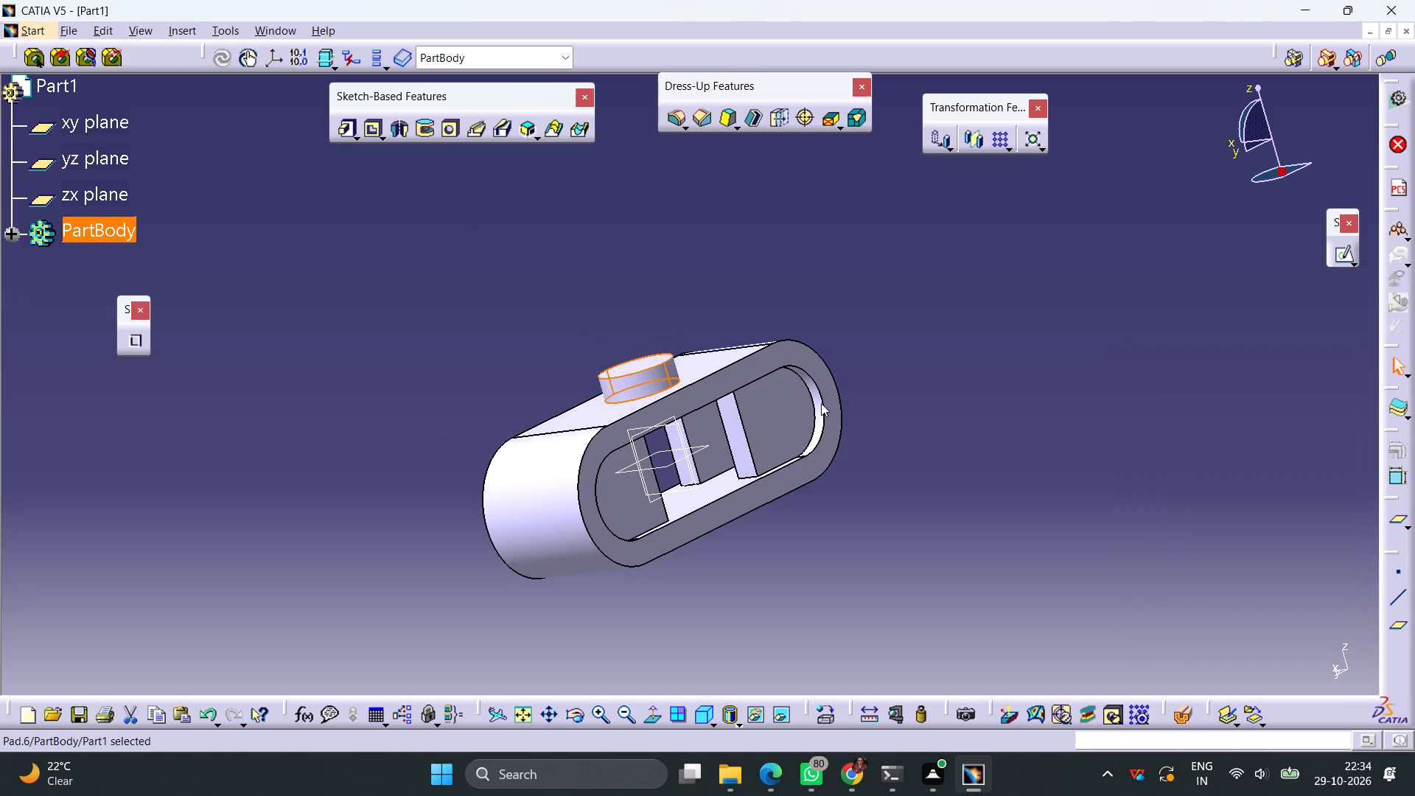
{"action": "left_click", "coordinate": [900, 469]}
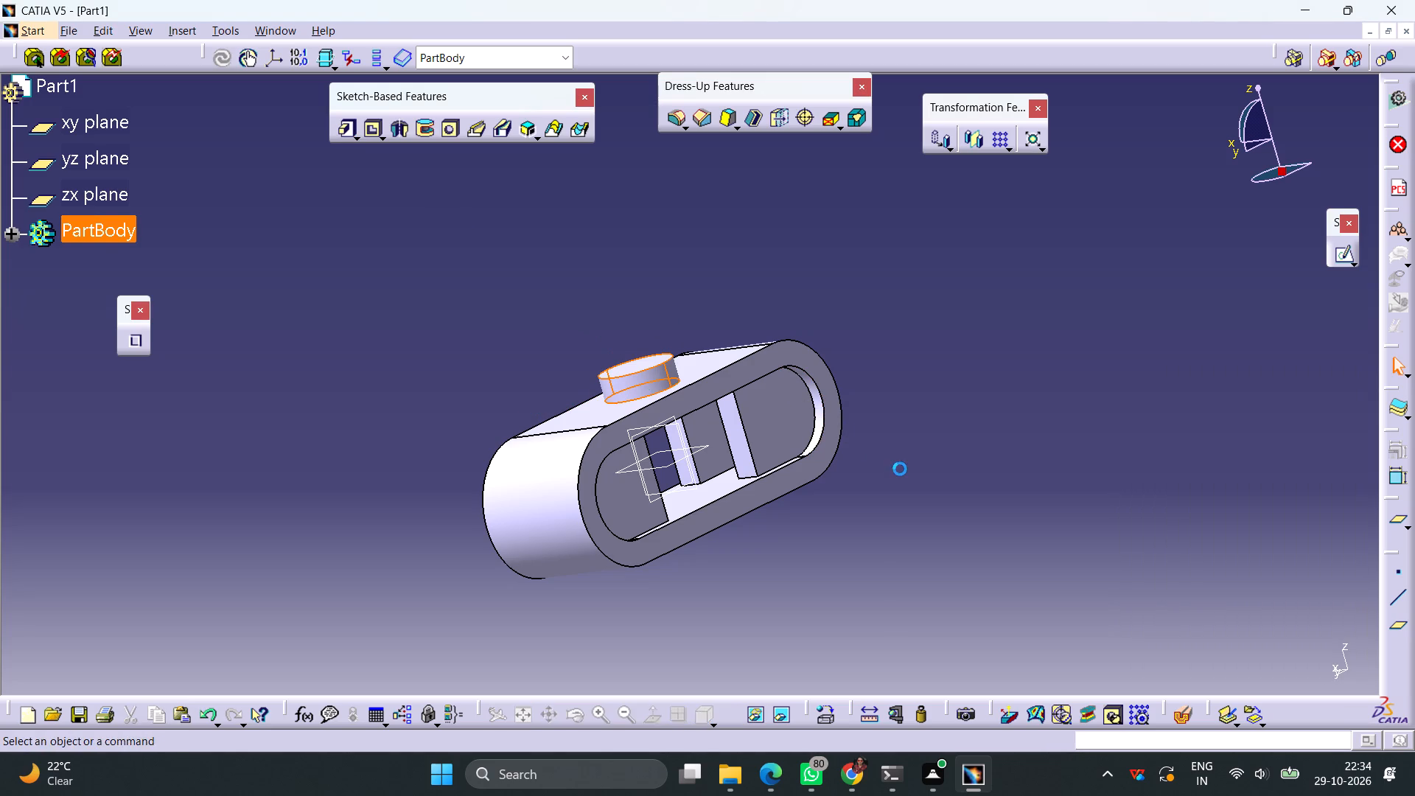
Open a sketch on the boss's top face and draw a circle about 15 mm in diameter beside the part.
{"action": "middle_click_drag", "start_coordinate": [833, 275], "coordinate": [845, 349]}
{"action": "right_click_drag", "start_coordinate": [833, 275], "coordinate": [845, 349]}
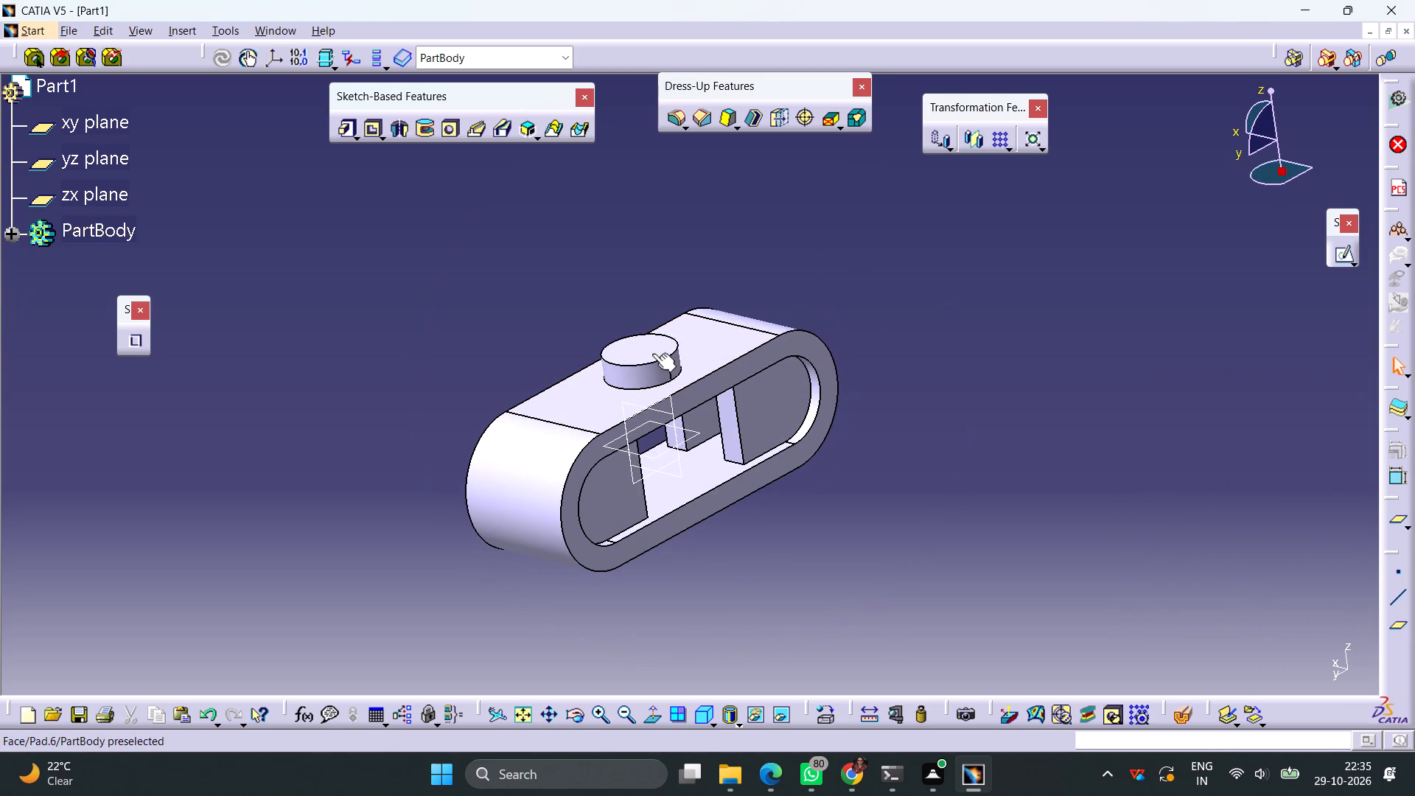
{"action": "left_click", "coordinate": [652, 354]}
{"action": "left_click", "coordinate": [1345, 256]}
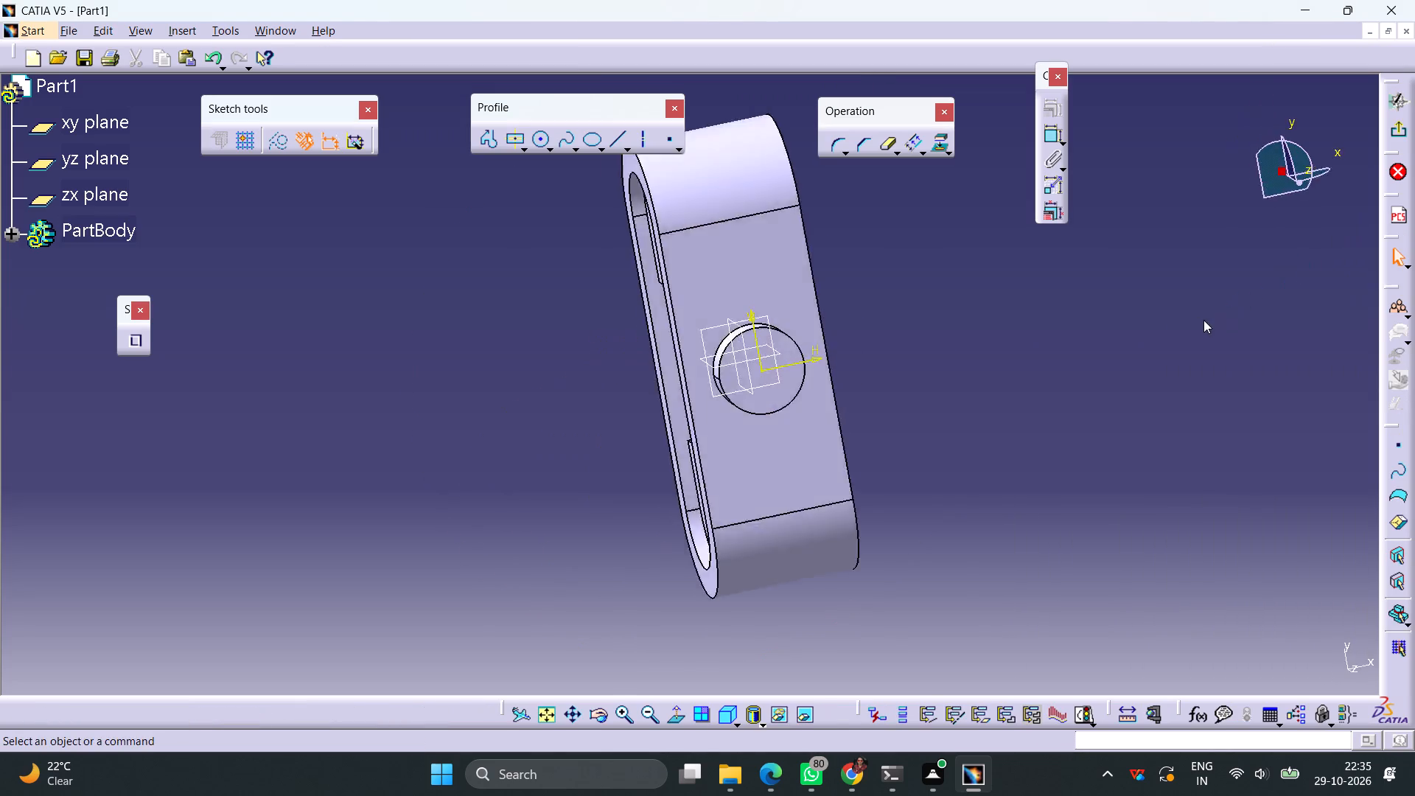
{"action": "left_click", "coordinate": [537, 142]}
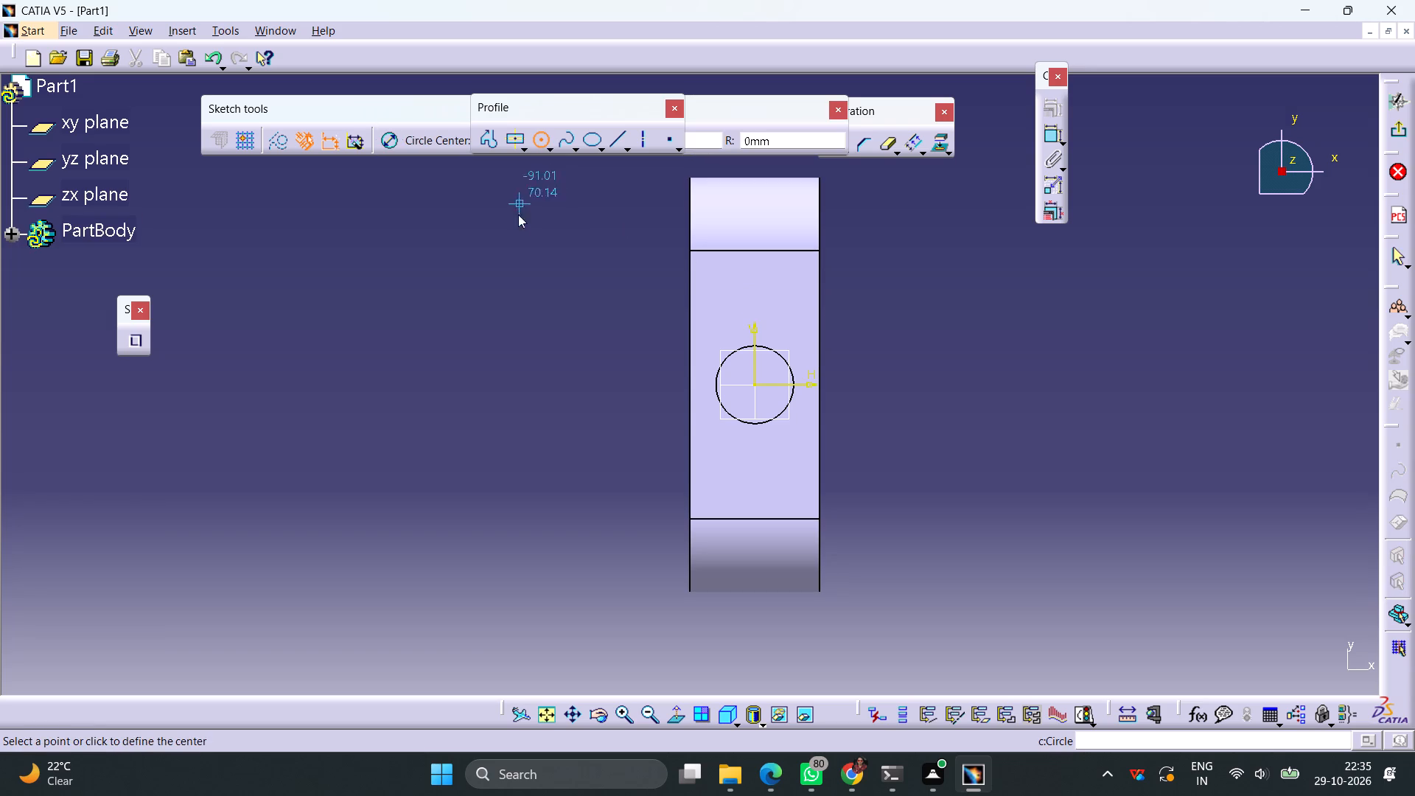
{"action": "left_click", "coordinate": [495, 293]}
{"action": "left_click", "coordinate": [510, 278]}
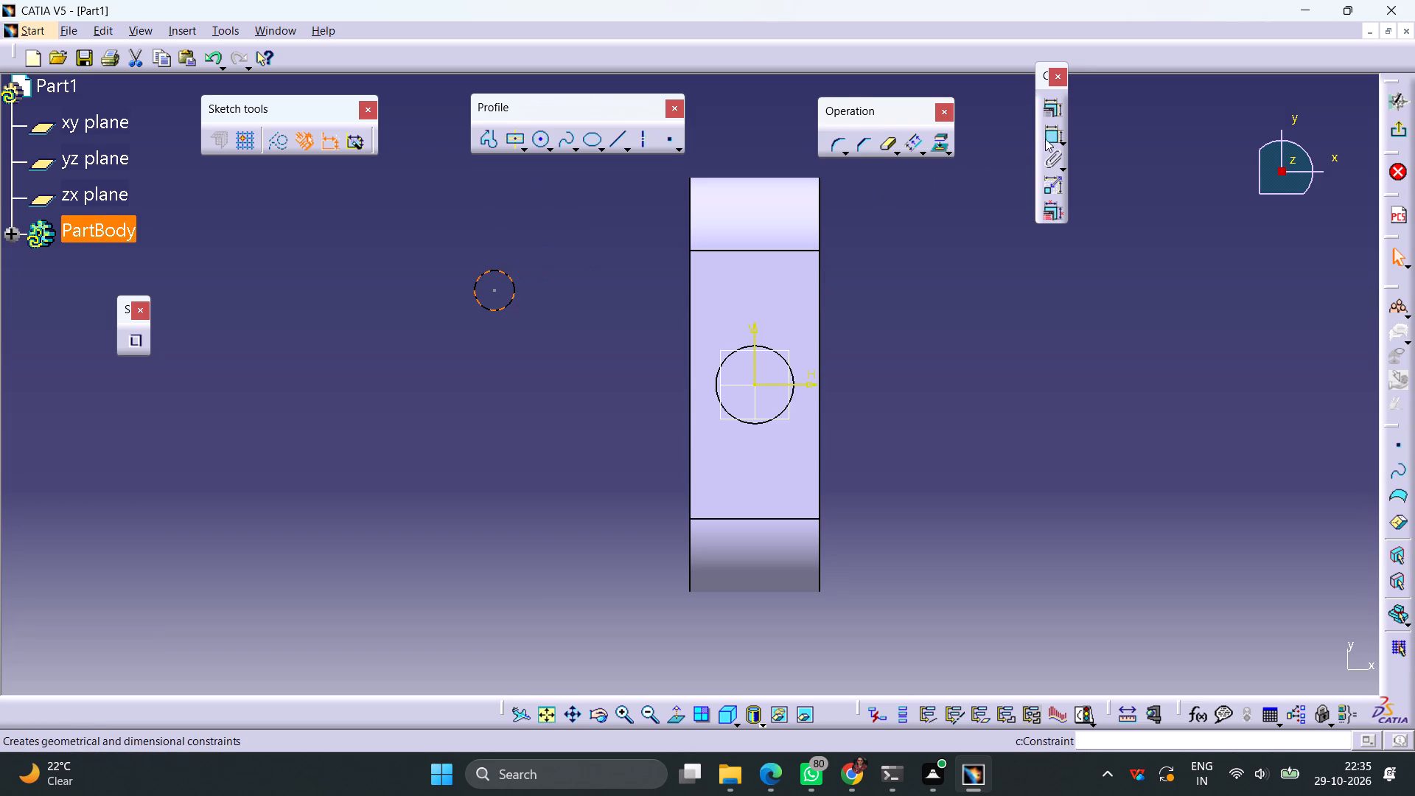
Dimension the new circle's diameter and set it to 20 mm.
{"action": "left_click", "coordinate": [1049, 139]}
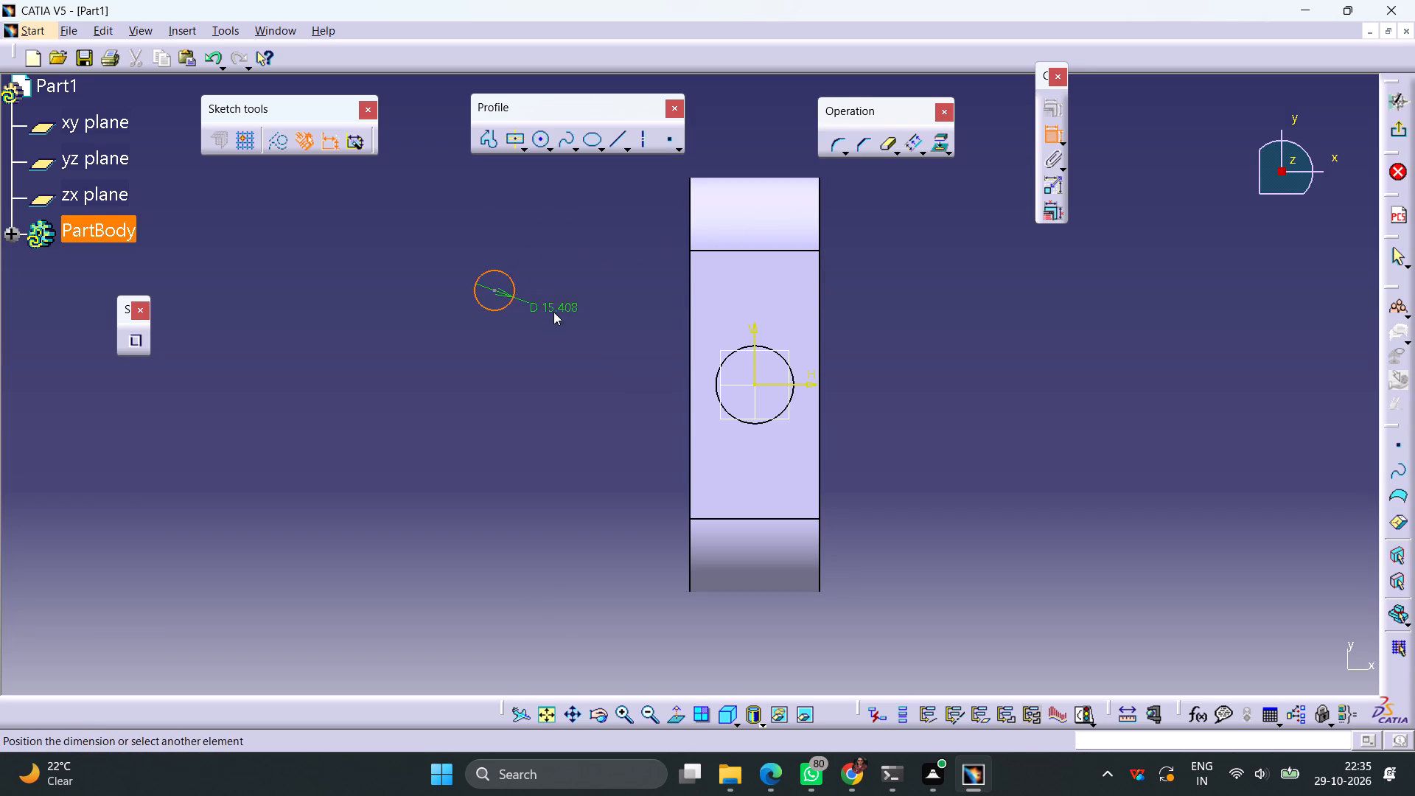
{"action": "left_click", "coordinate": [553, 312]}
{"action": "double_click", "coordinate": [560, 303]}
{"action": "type", "text": "20"}
{"action": "key", "text": "Return"}
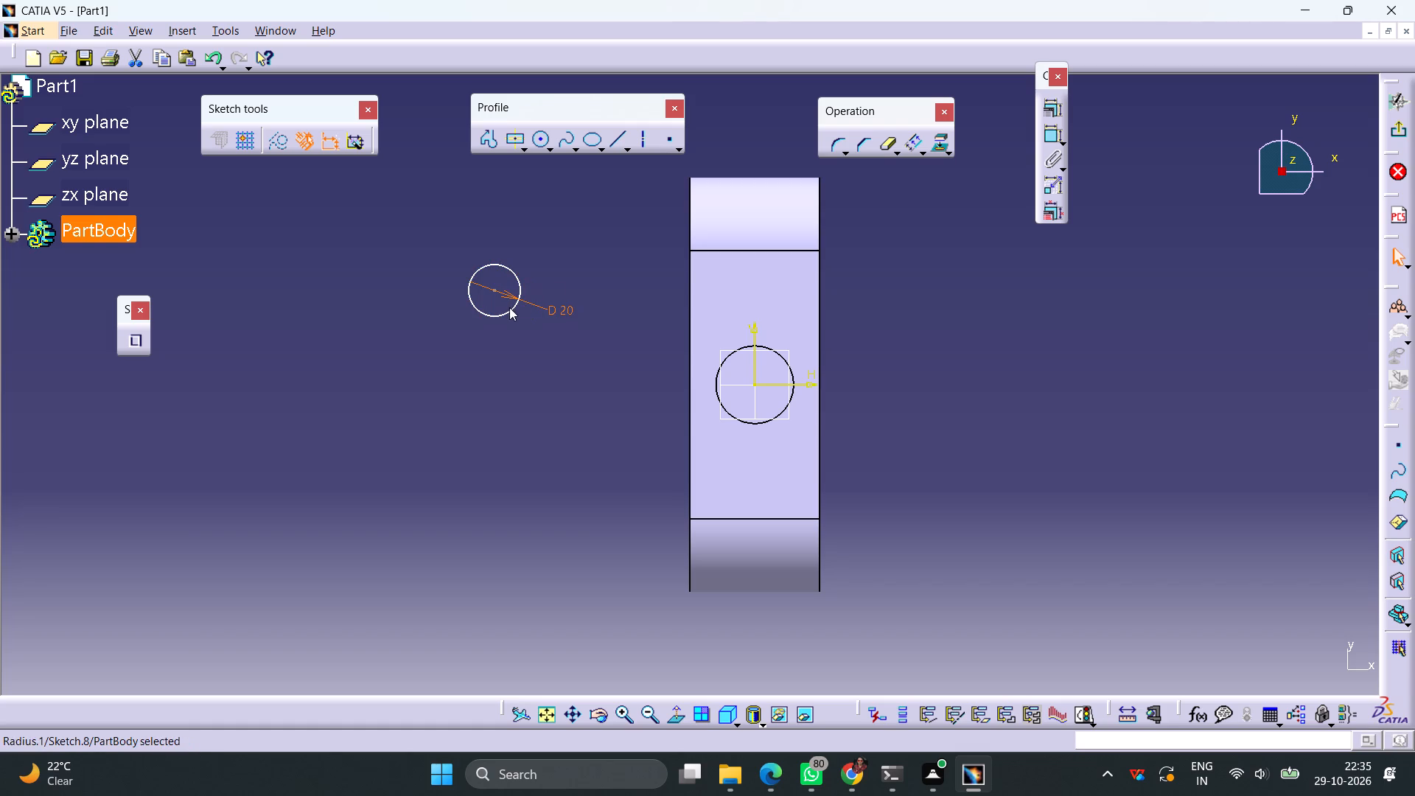
Constrain the 20 mm circle concentric with the boss's outer edge and exit the sketch.
{"action": "left_click", "coordinate": [514, 310]}
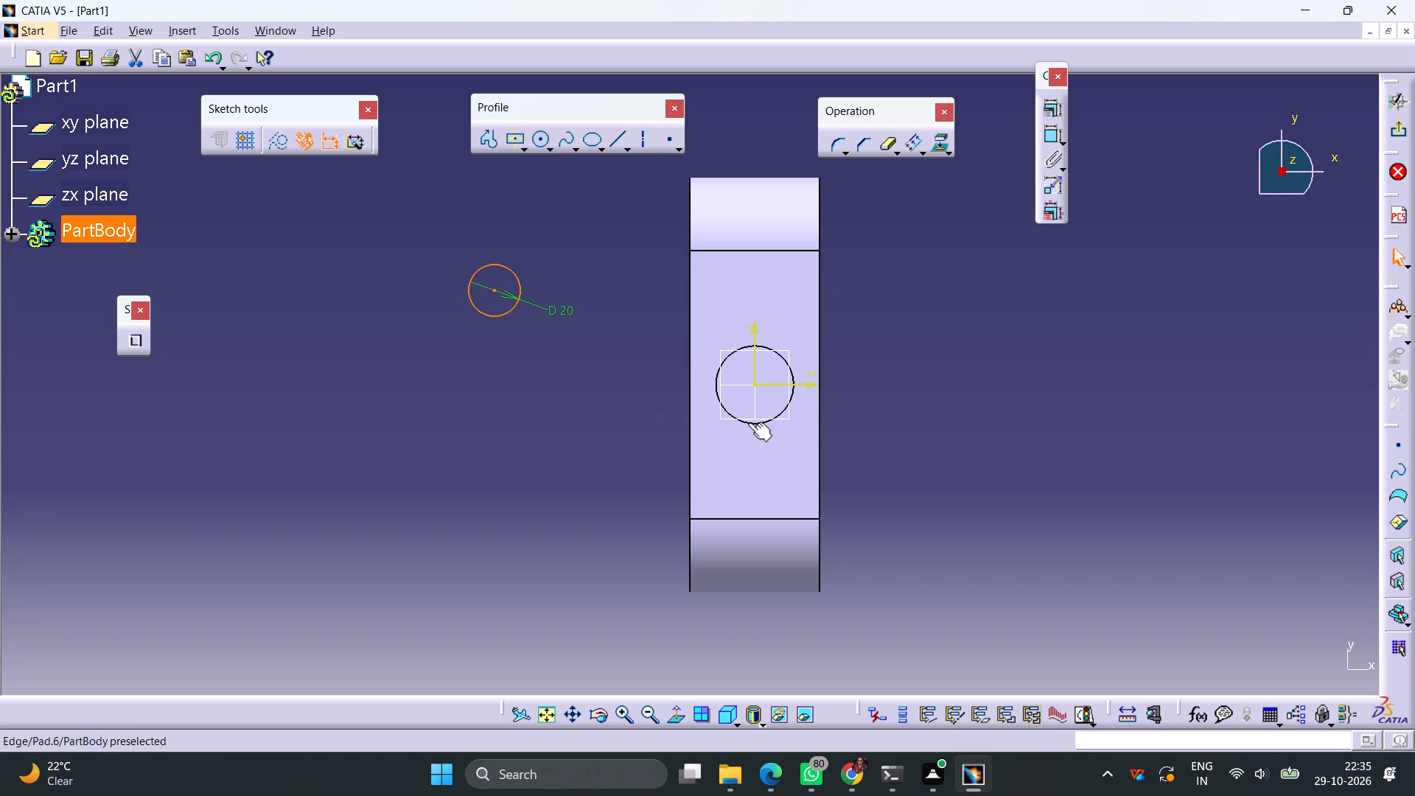
{"action": "left_click", "coordinate": [748, 422], "text": "ctrl"}
{"action": "left_click", "coordinate": [1047, 108]}
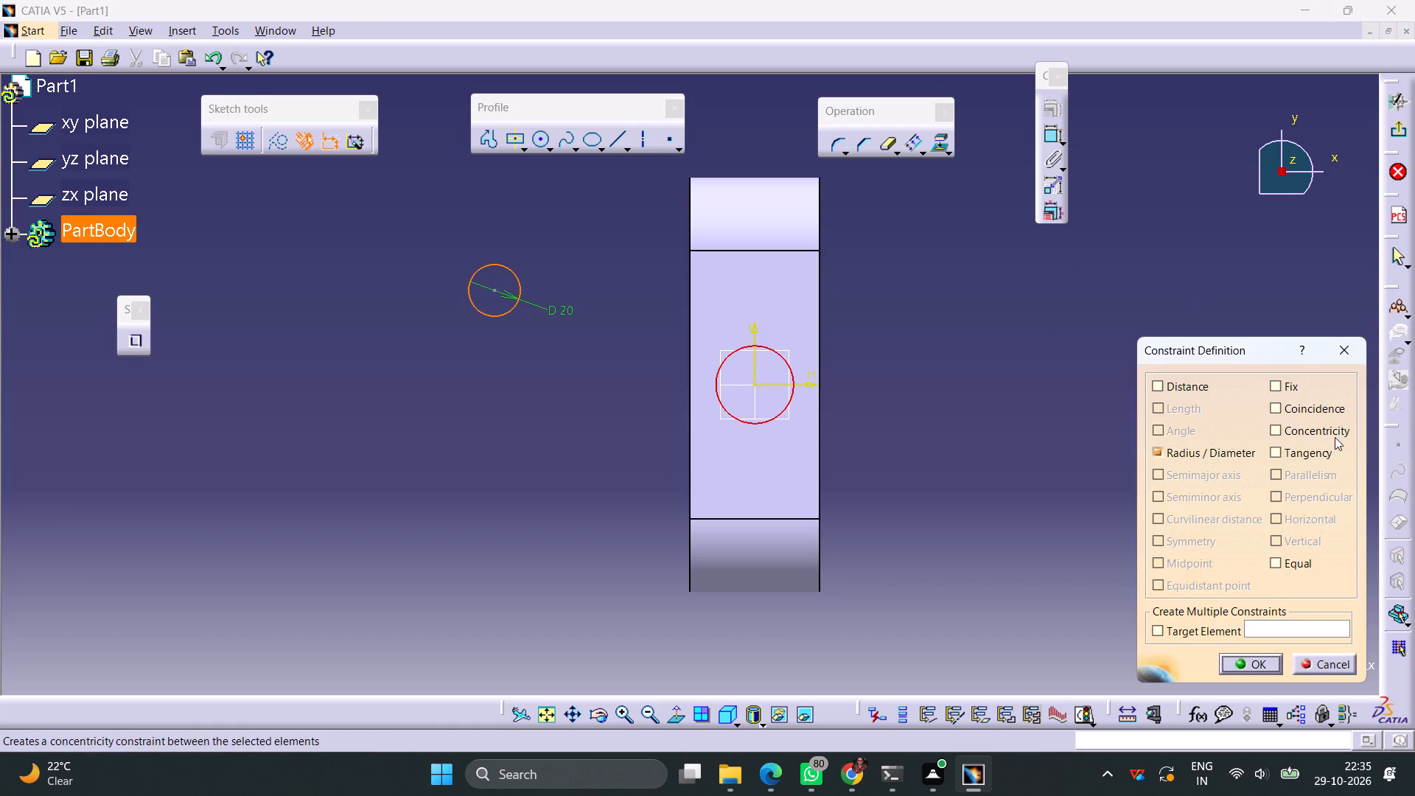
{"action": "left_click", "coordinate": [1332, 430]}
{"action": "left_click", "coordinate": [1254, 667]}
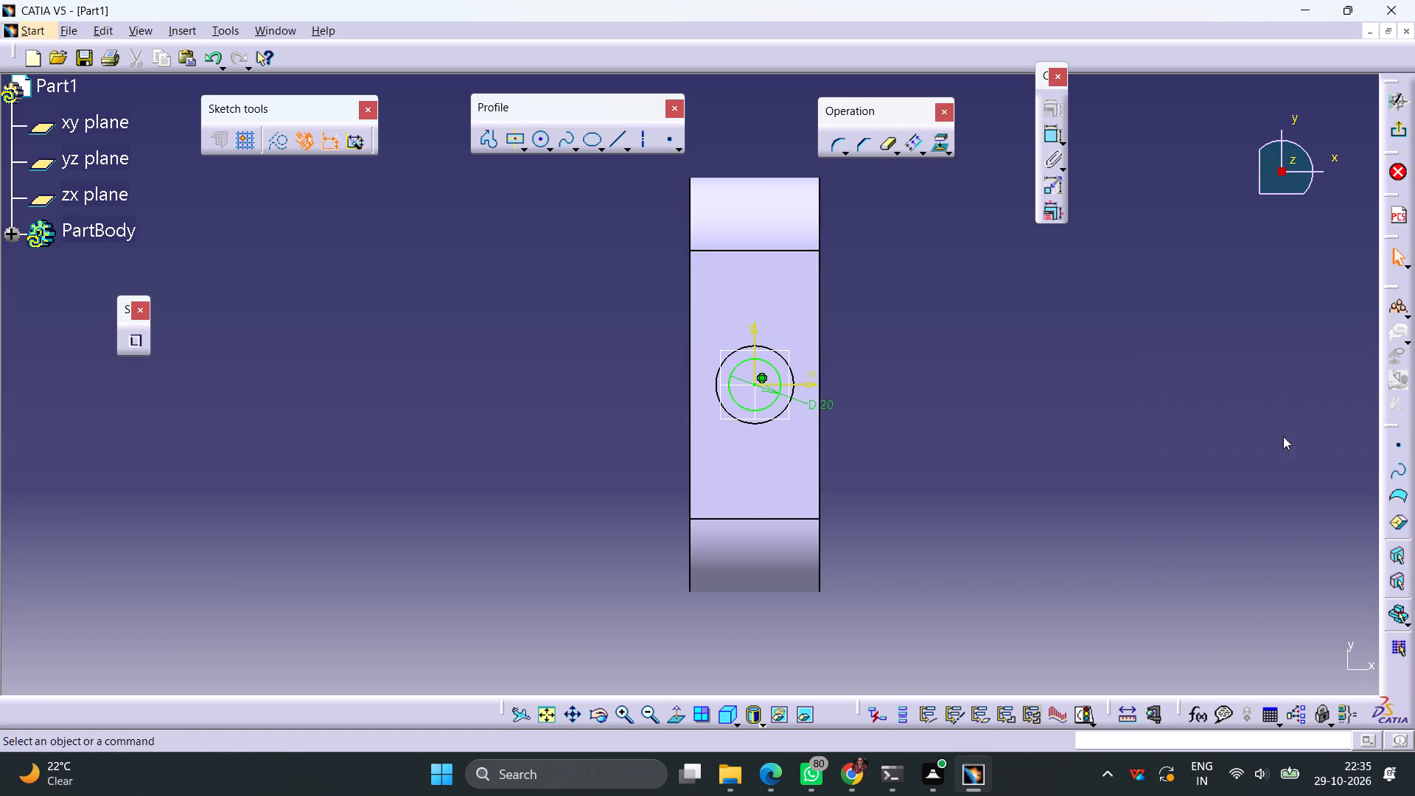
{"action": "left_click", "coordinate": [1388, 133]}
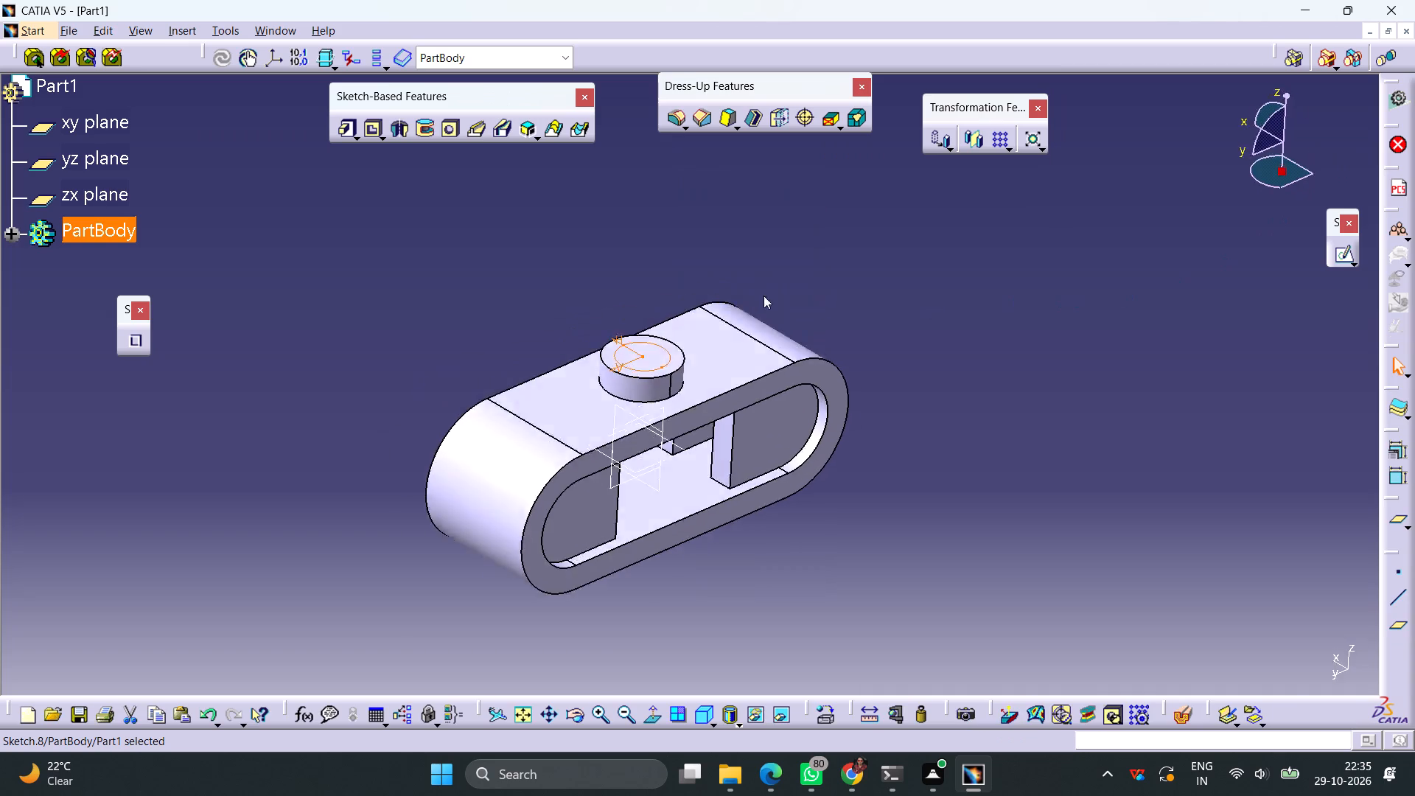
Pocket the 20 mm circle through the boss and ring using the Up to last limit.
{"action": "left_click", "coordinate": [370, 132]}
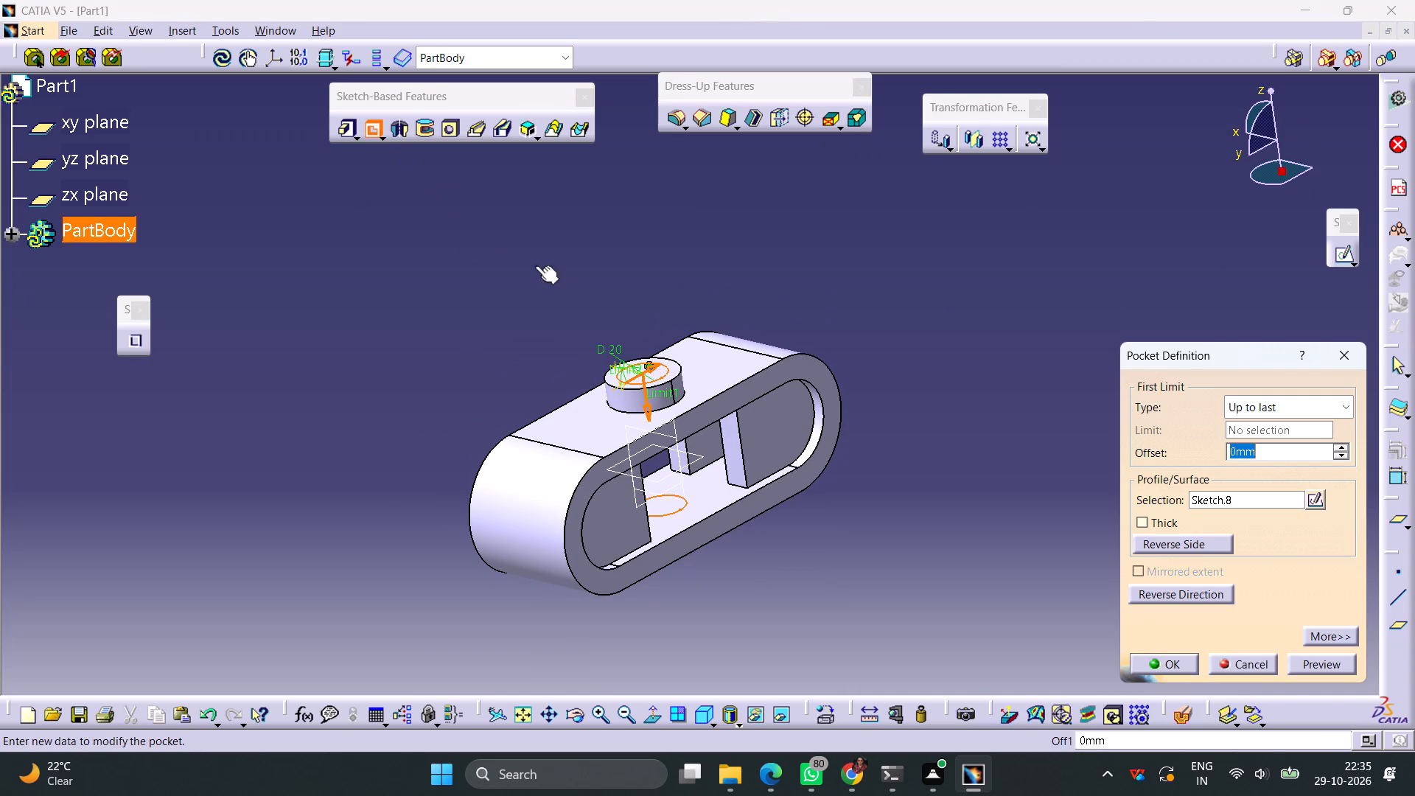
{"action": "left_click", "coordinate": [1176, 662]}
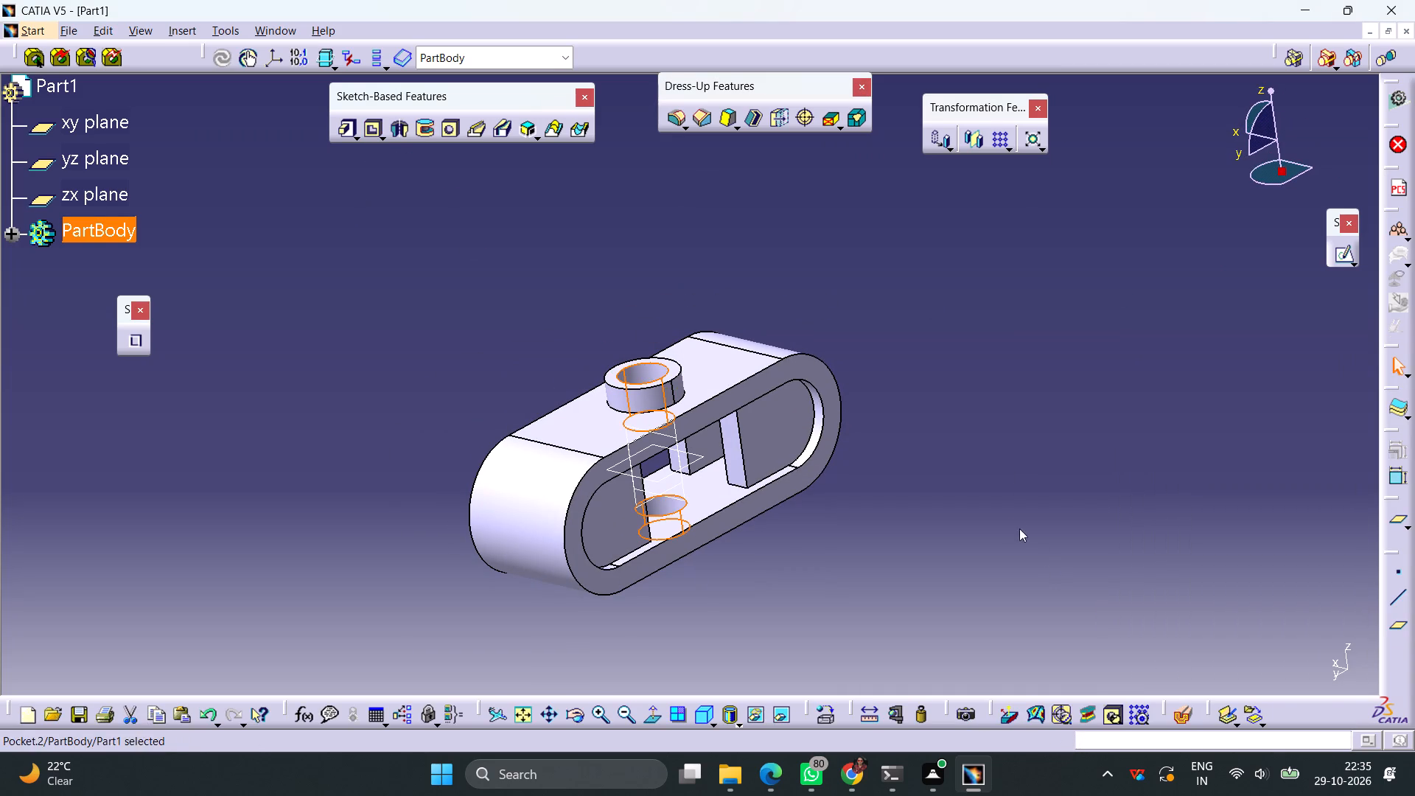
{"action": "left_click", "coordinate": [1017, 528]}
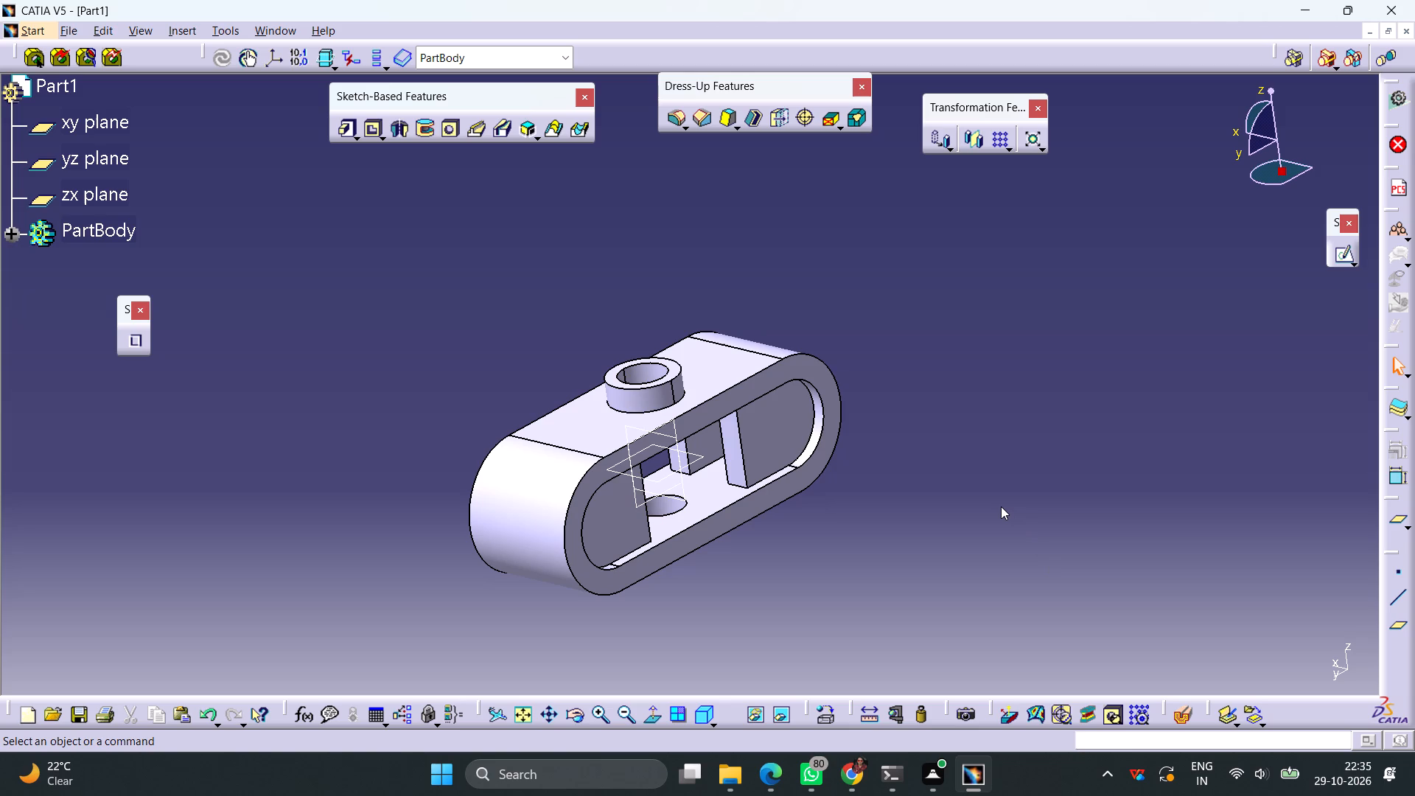
Open a sketch on the ring's flat top face and draw a centred rectangle about 14 mm wide on the positive V axis.
{"action": "left_click", "coordinate": [727, 363]}
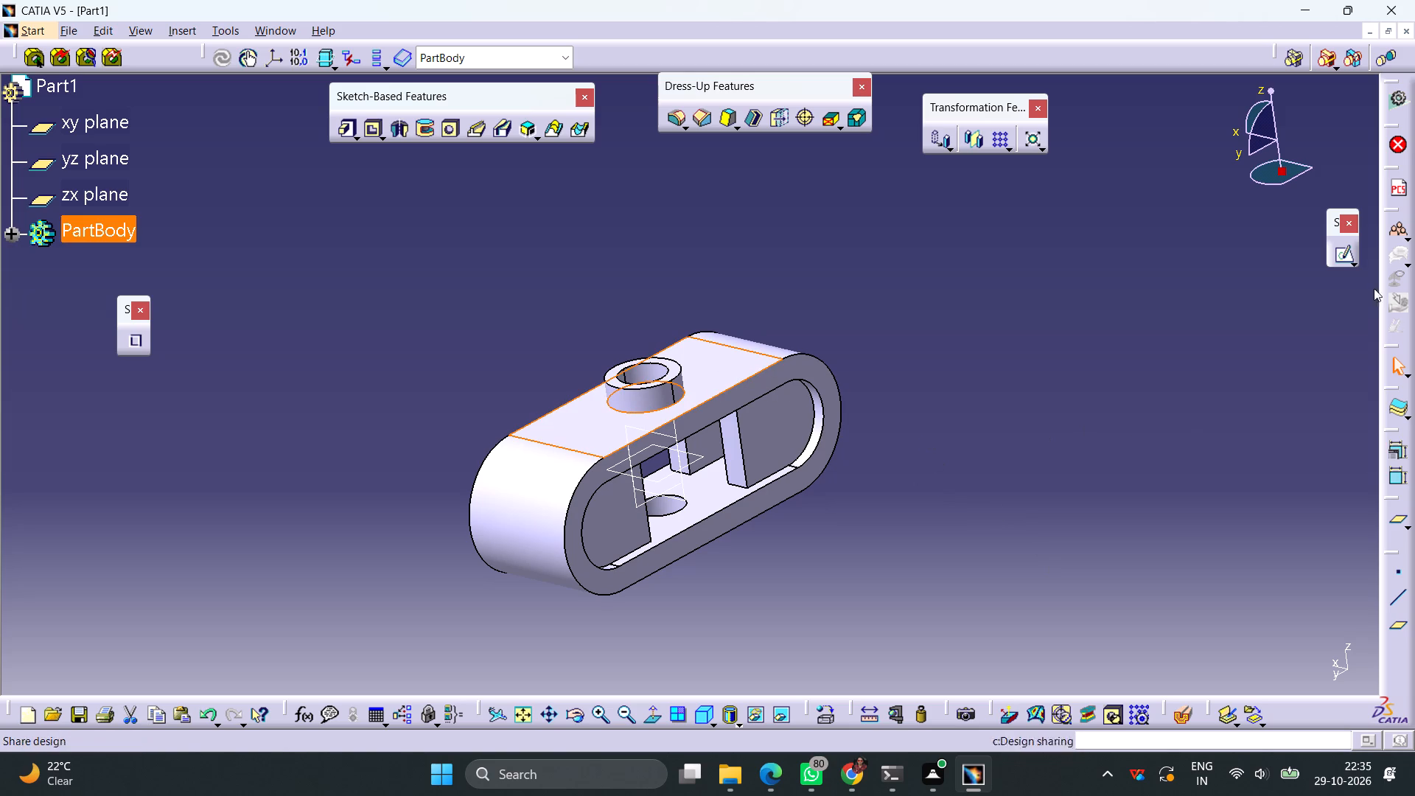
{"action": "left_click", "coordinate": [1344, 259]}
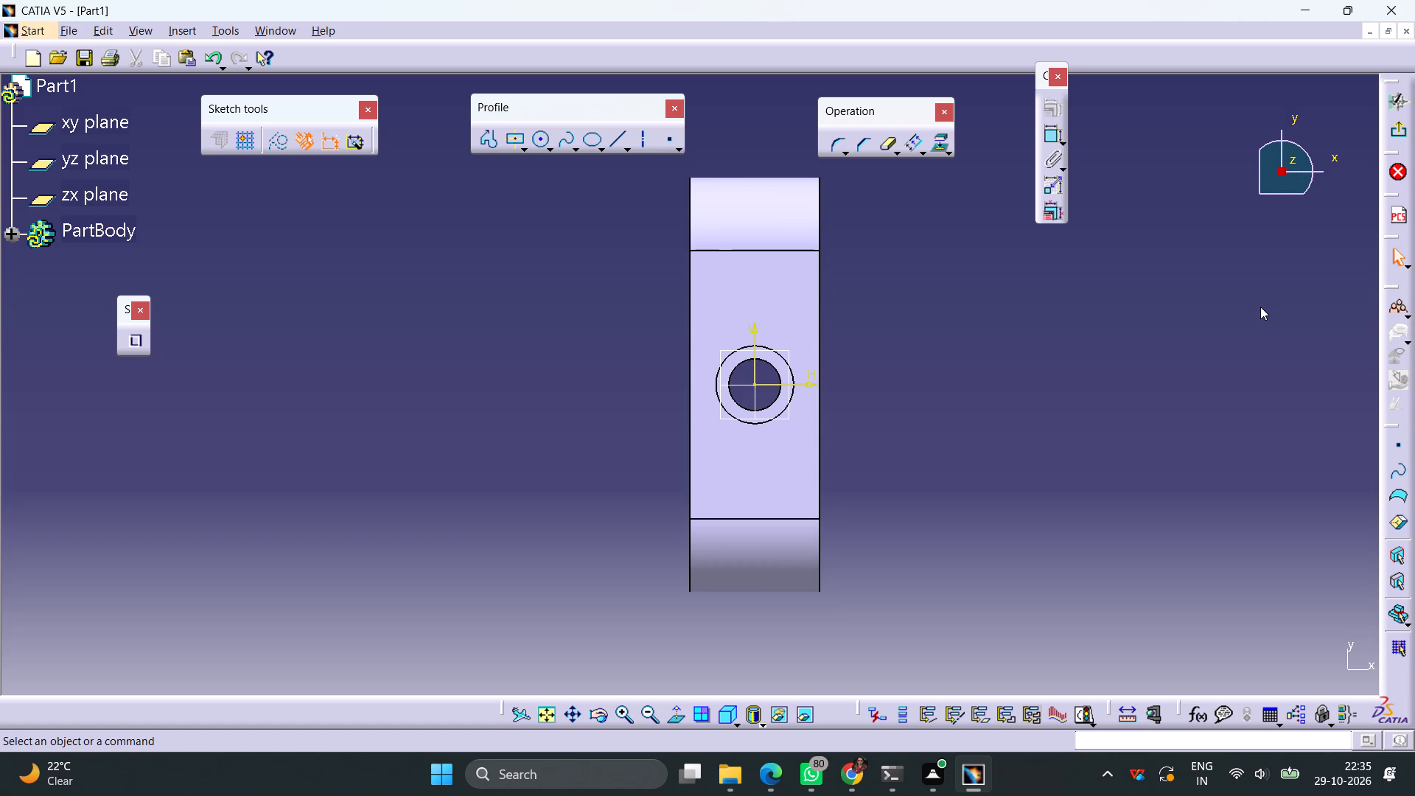
{"action": "left_click", "coordinate": [513, 142]}
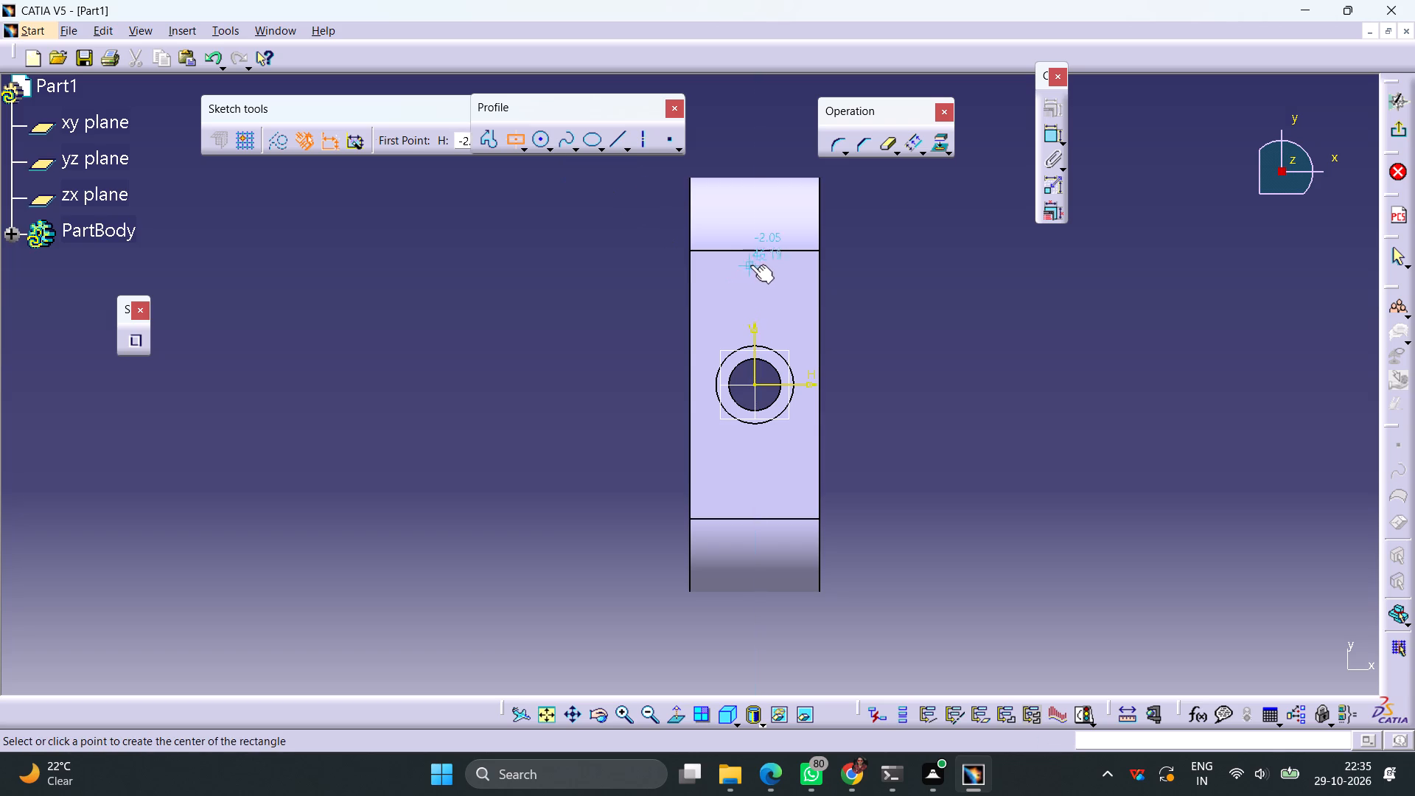
{"action": "left_click", "coordinate": [757, 258]}
{"action": "left_click", "coordinate": [772, 220]}
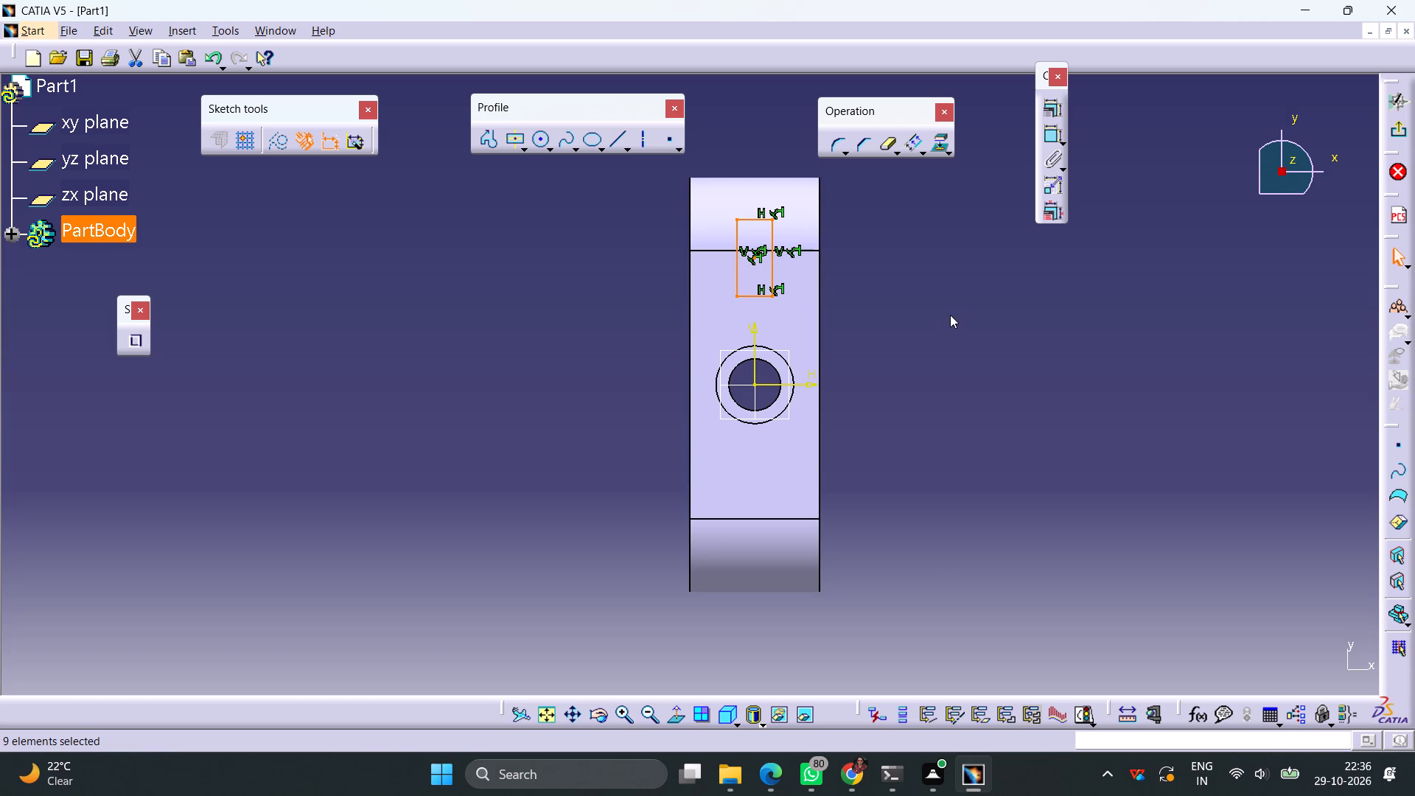
{"action": "left_click", "coordinate": [954, 320]}
Dimension the rectangle's width and set it to 10 mm.
{"action": "left_click", "coordinate": [1051, 139]}
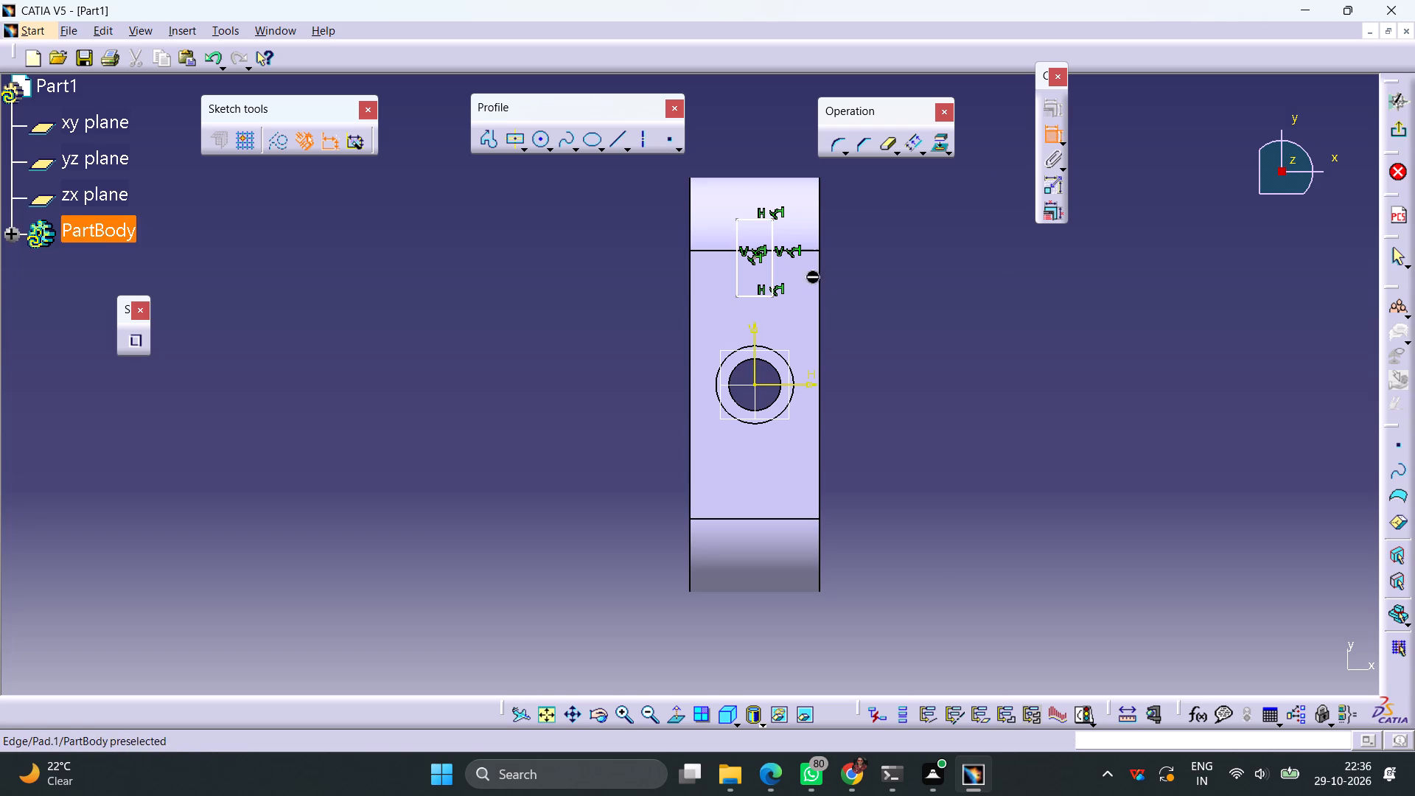
{"action": "left_click", "coordinate": [758, 298]}
{"action": "left_click", "coordinate": [871, 326]}
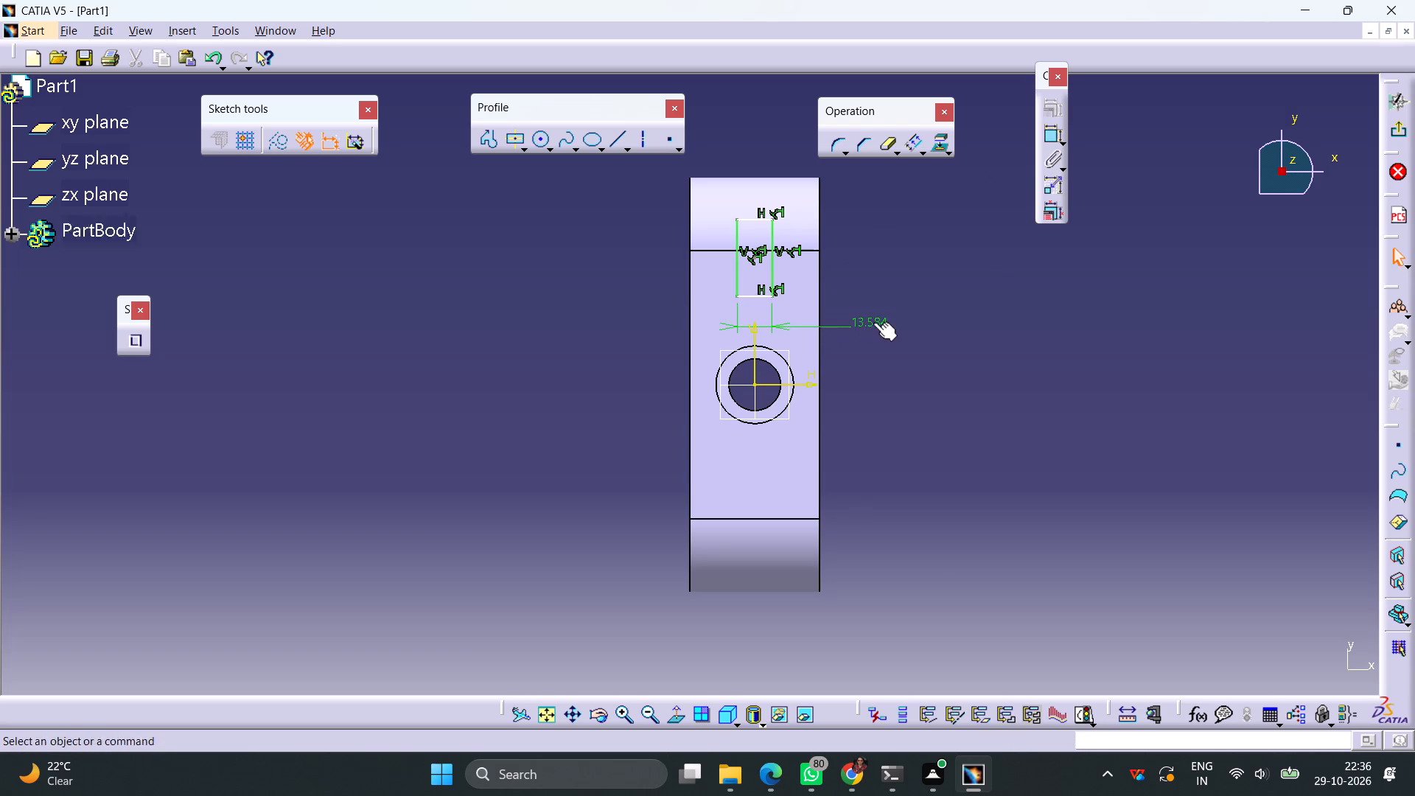
{"action": "double_click", "coordinate": [879, 321]}
{"action": "type", "text": "10"}
{"action": "key", "text": "Return"}
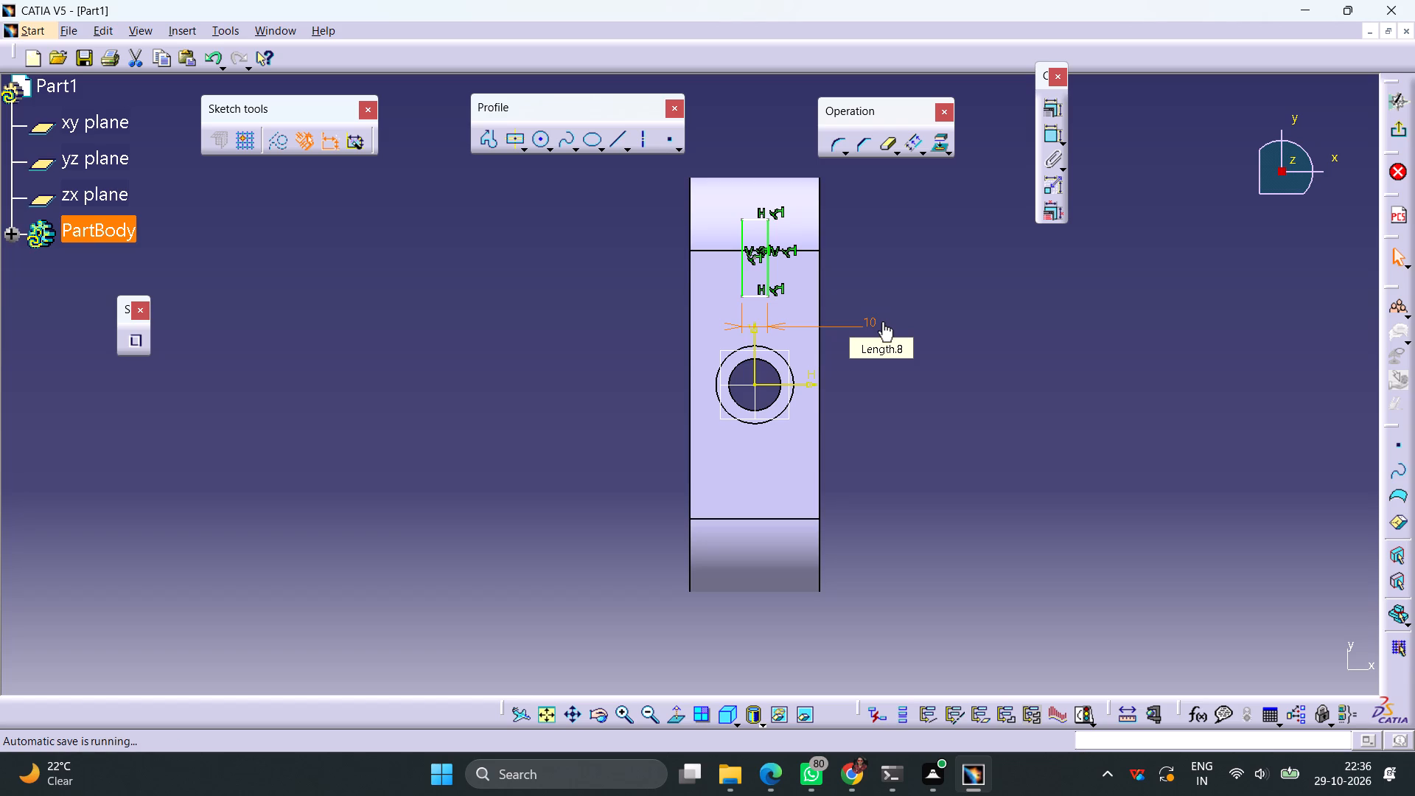
Reposition the rectangle's horizontal edges at the rounded end on the positive V side, making it about 15 mm long.
{"action": "left_click_drag", "start_coordinate": [756, 223], "coordinate": [757, 149]}
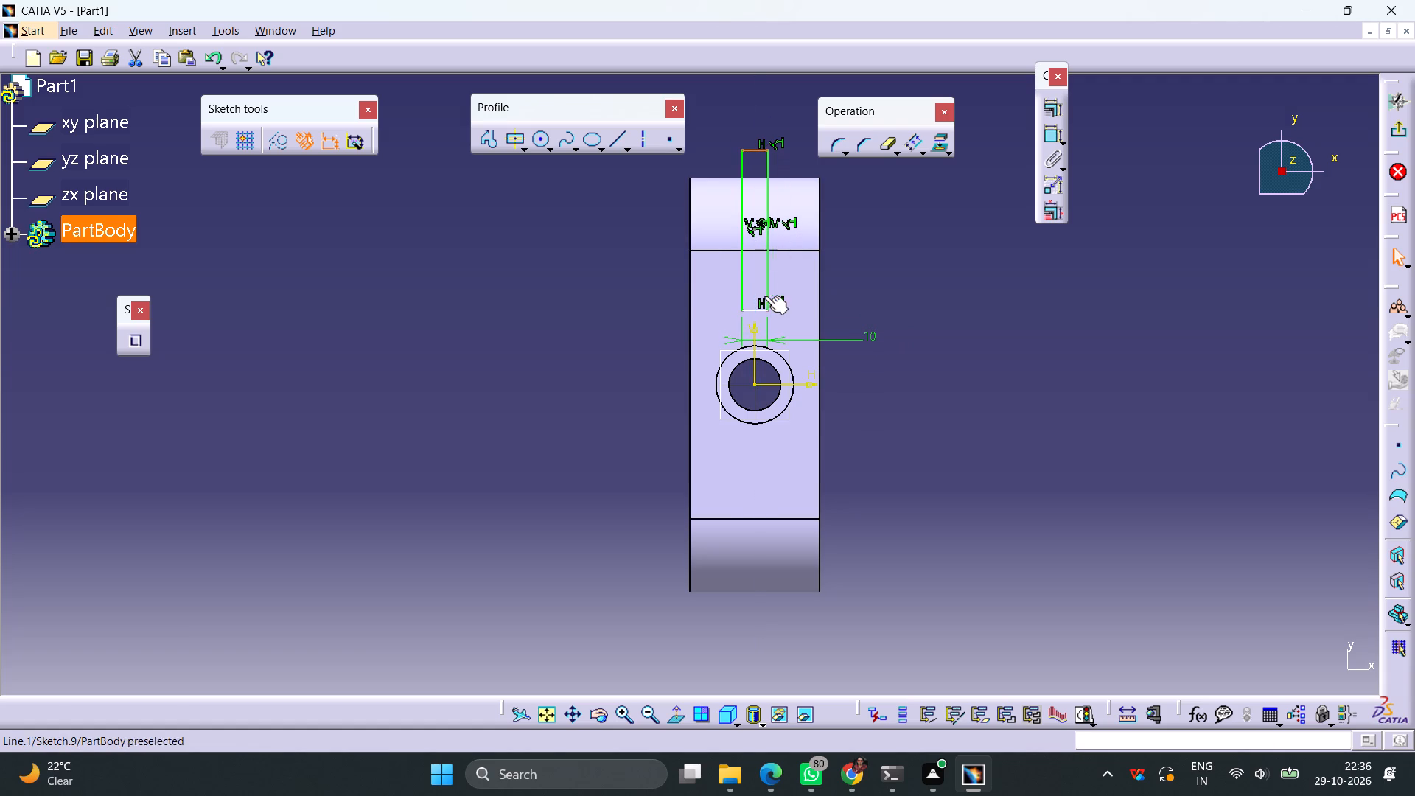
{"action": "left_click_drag", "start_coordinate": [755, 311], "coordinate": [758, 228]}
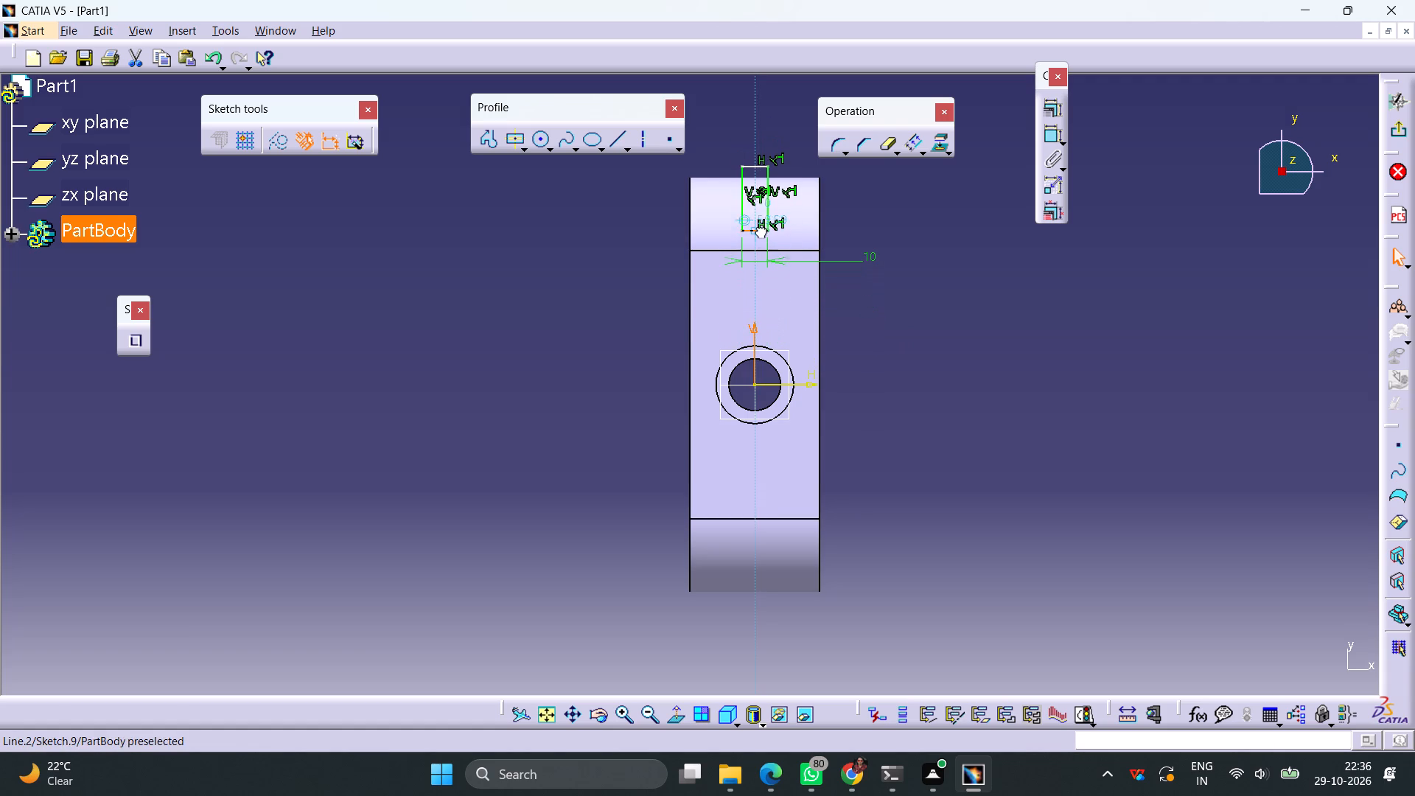
{"action": "left_click_drag", "start_coordinate": [758, 228], "coordinate": [761, 209]}
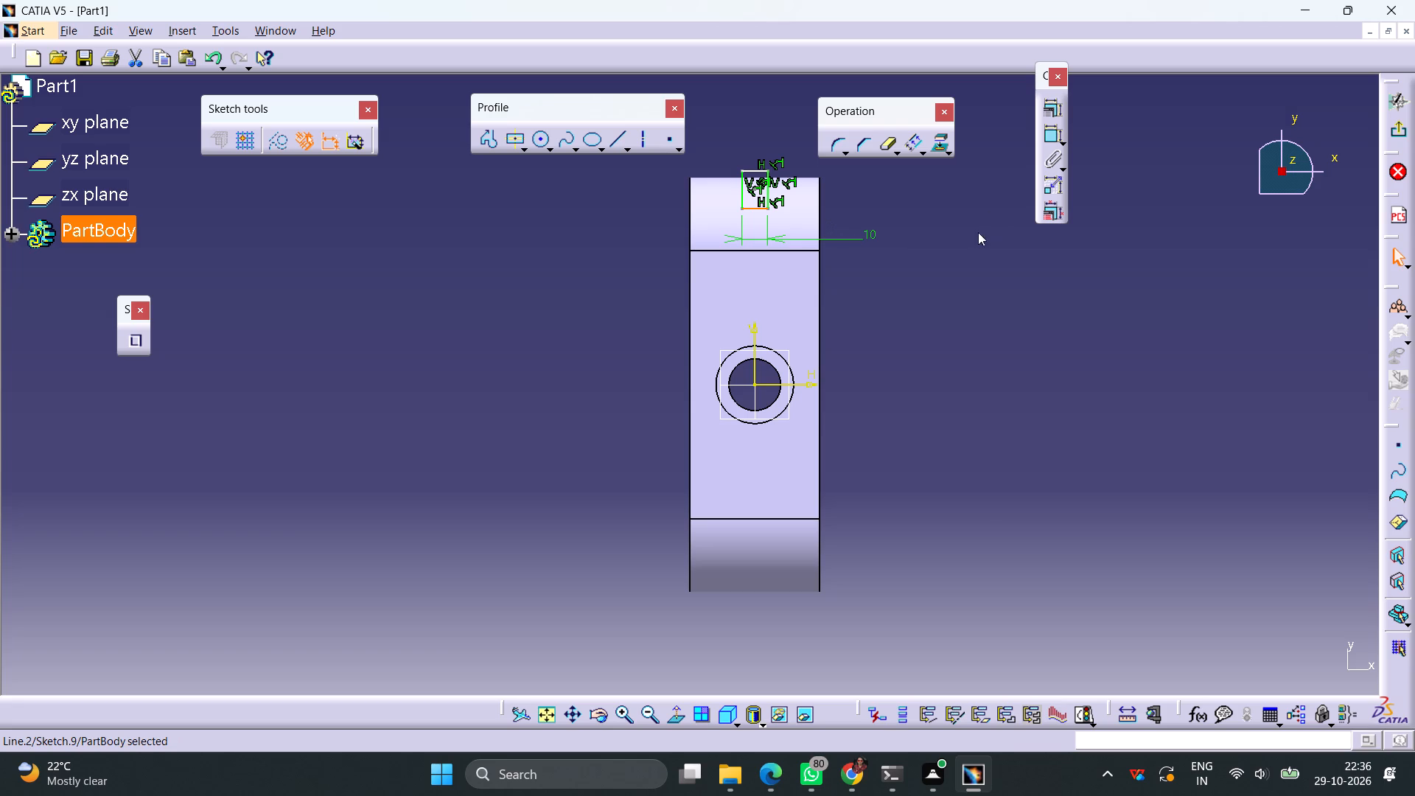
Dimension the distance from the H axis to the rectangle's nearer horizontal edge and set it to 68 mm.
{"action": "left_click", "coordinate": [1051, 140]}
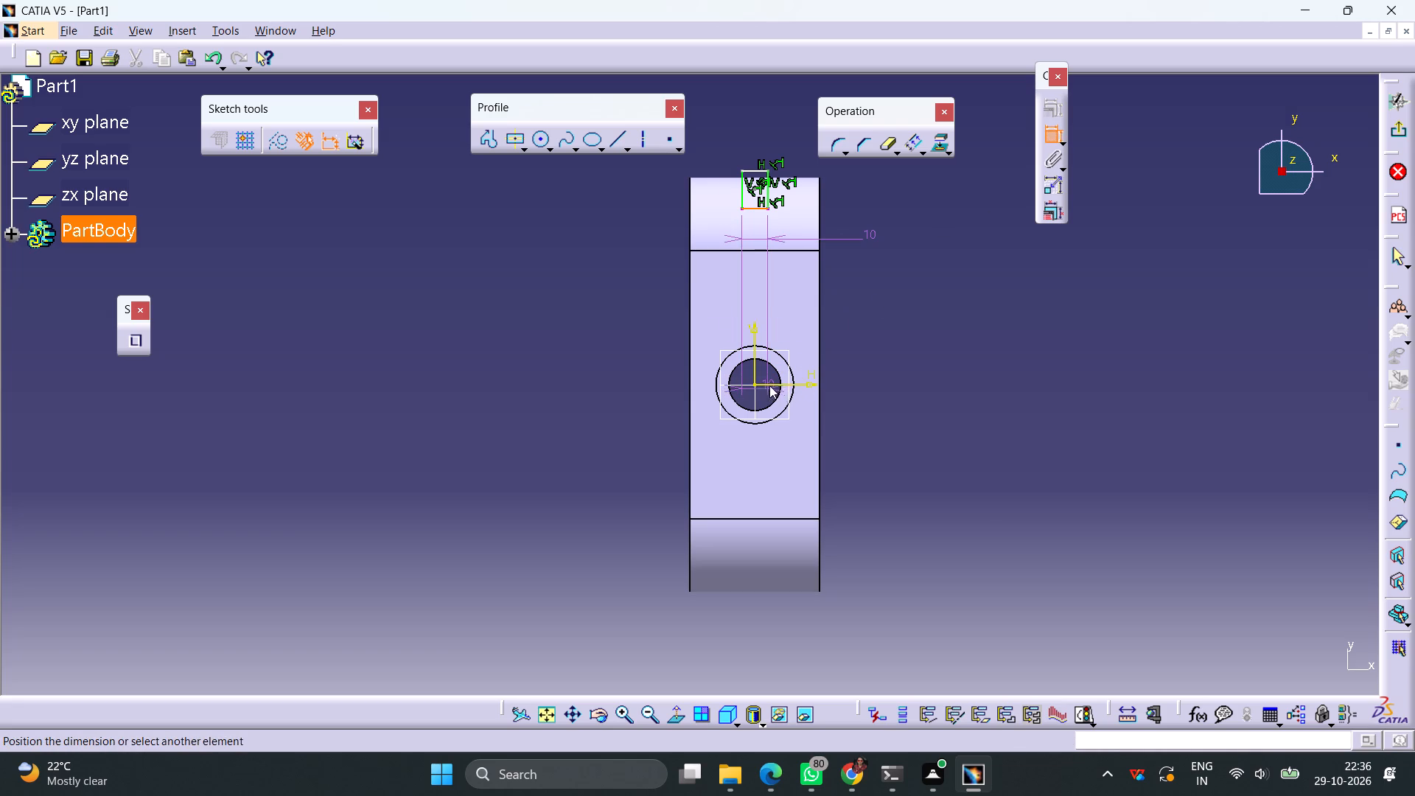
{"action": "left_click", "coordinate": [770, 383]}
{"action": "left_click", "coordinate": [889, 348]}
{"action": "double_click", "coordinate": [893, 341]}
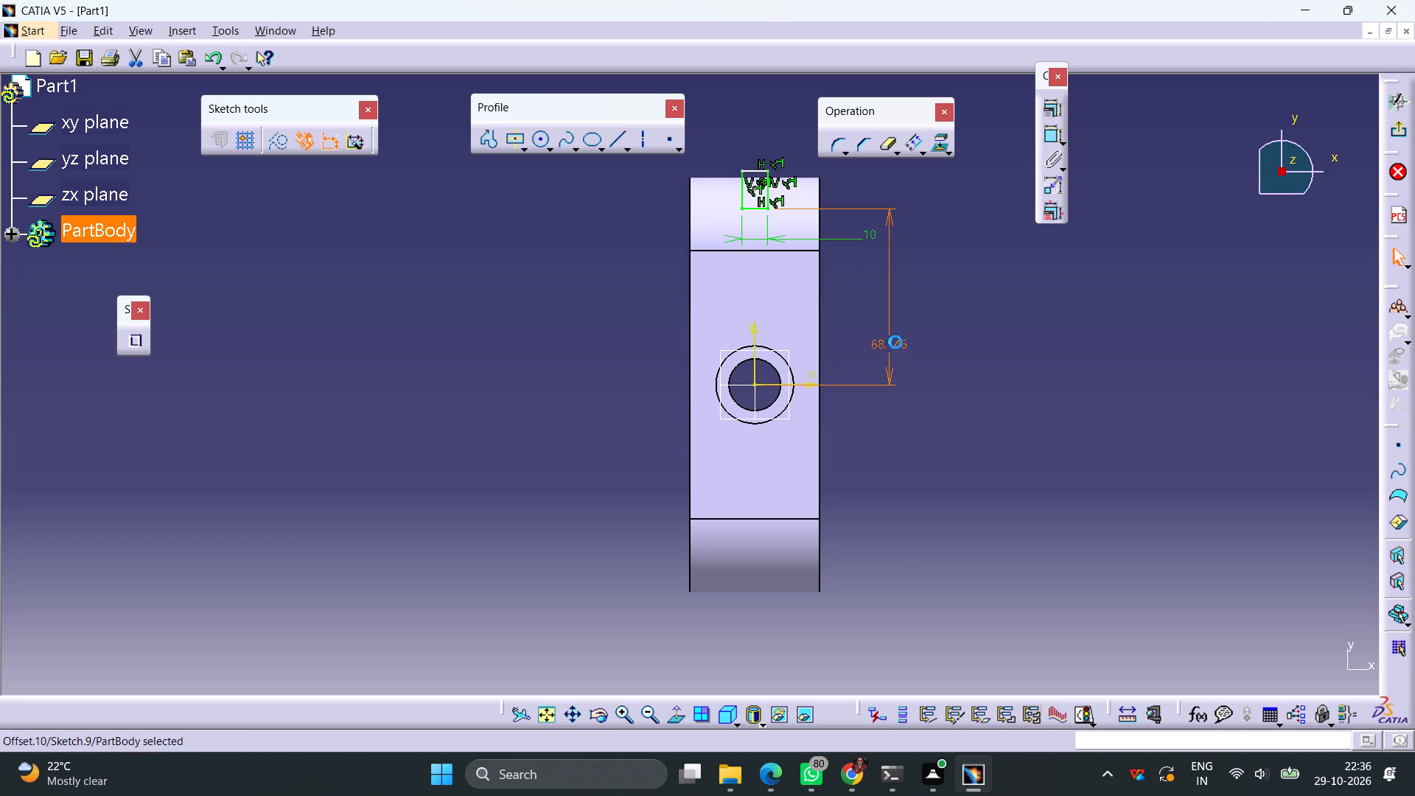
{"action": "double_click", "coordinate": [899, 347]}
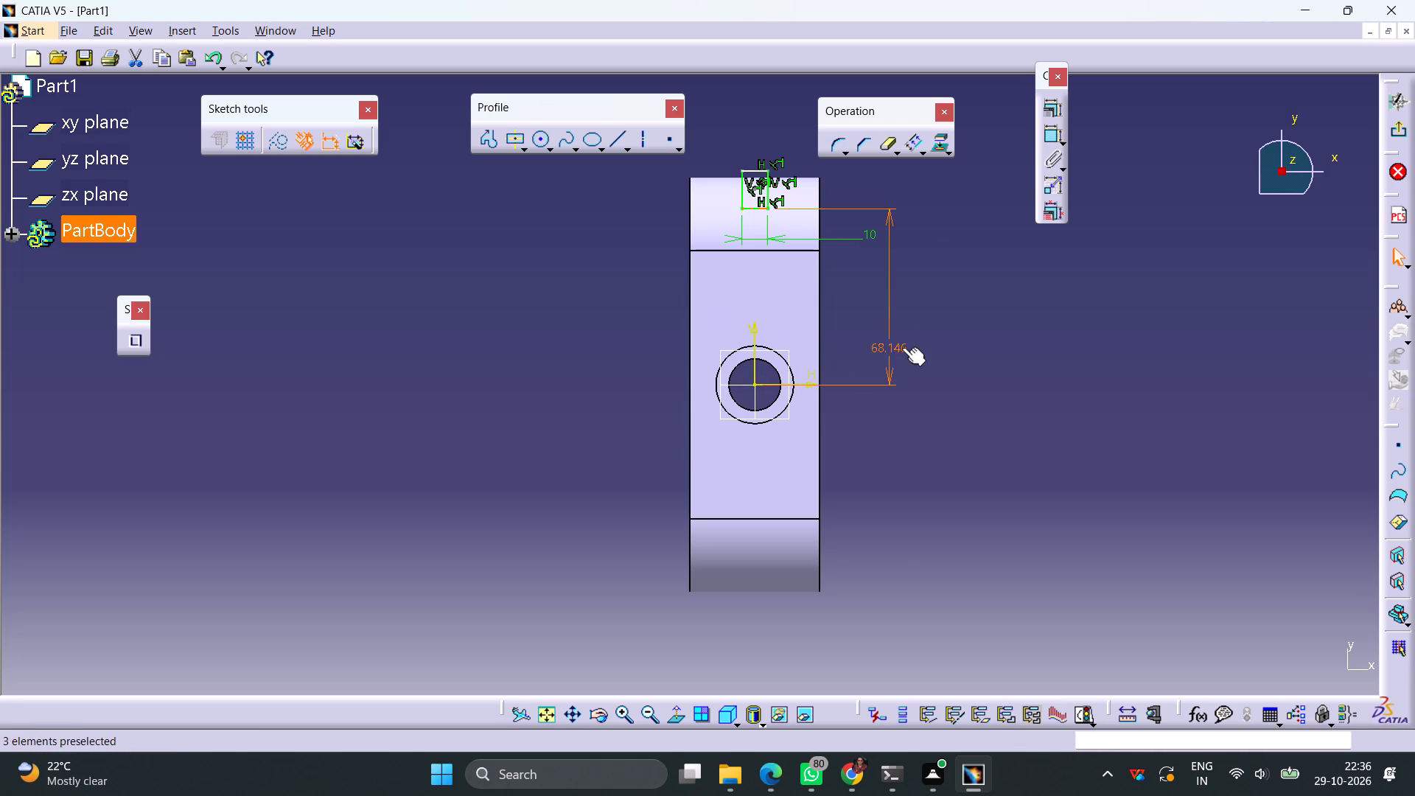
{"action": "double_click", "coordinate": [902, 347]}
{"action": "type", "text": "68"}
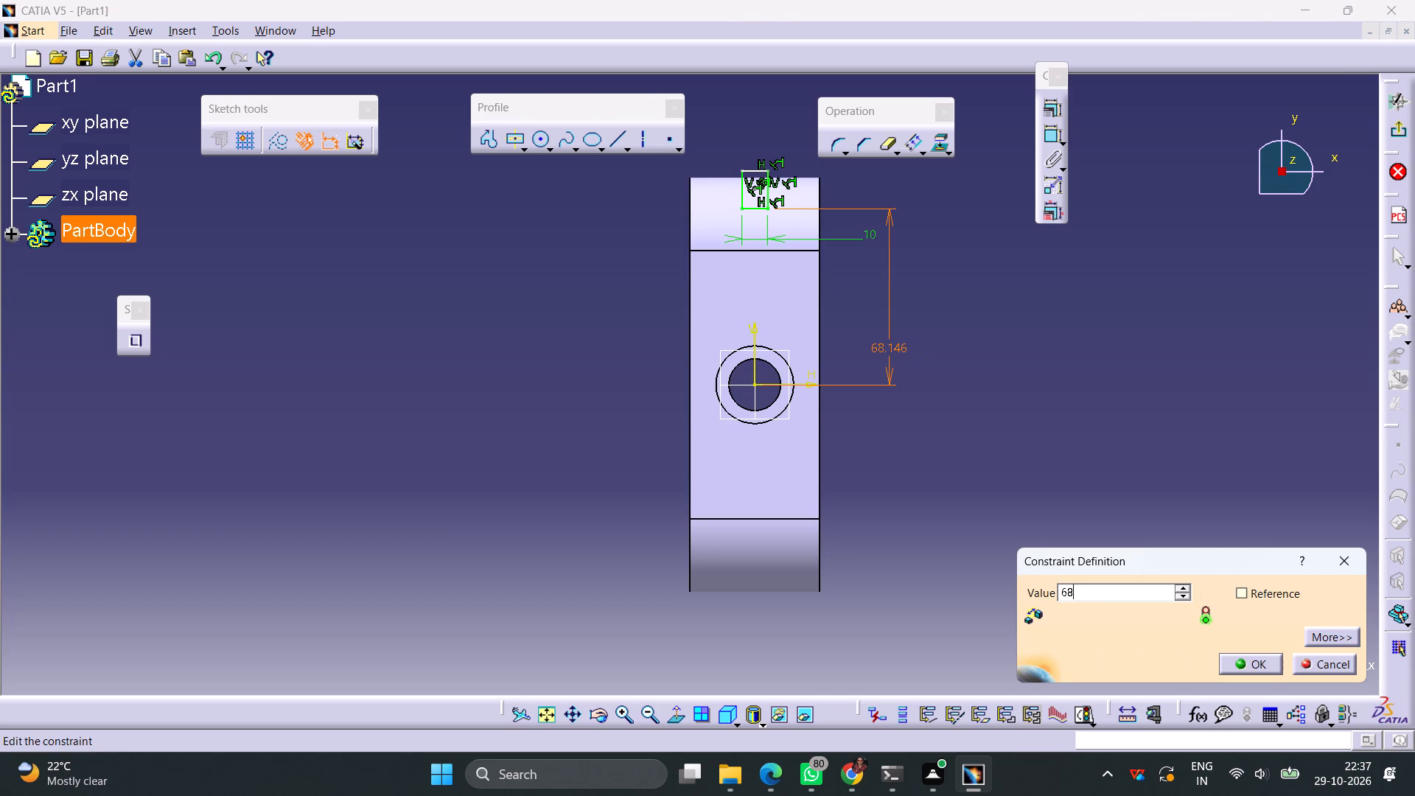
{"action": "key", "text": "Return"}
{"action": "left_click", "coordinate": [960, 315]}
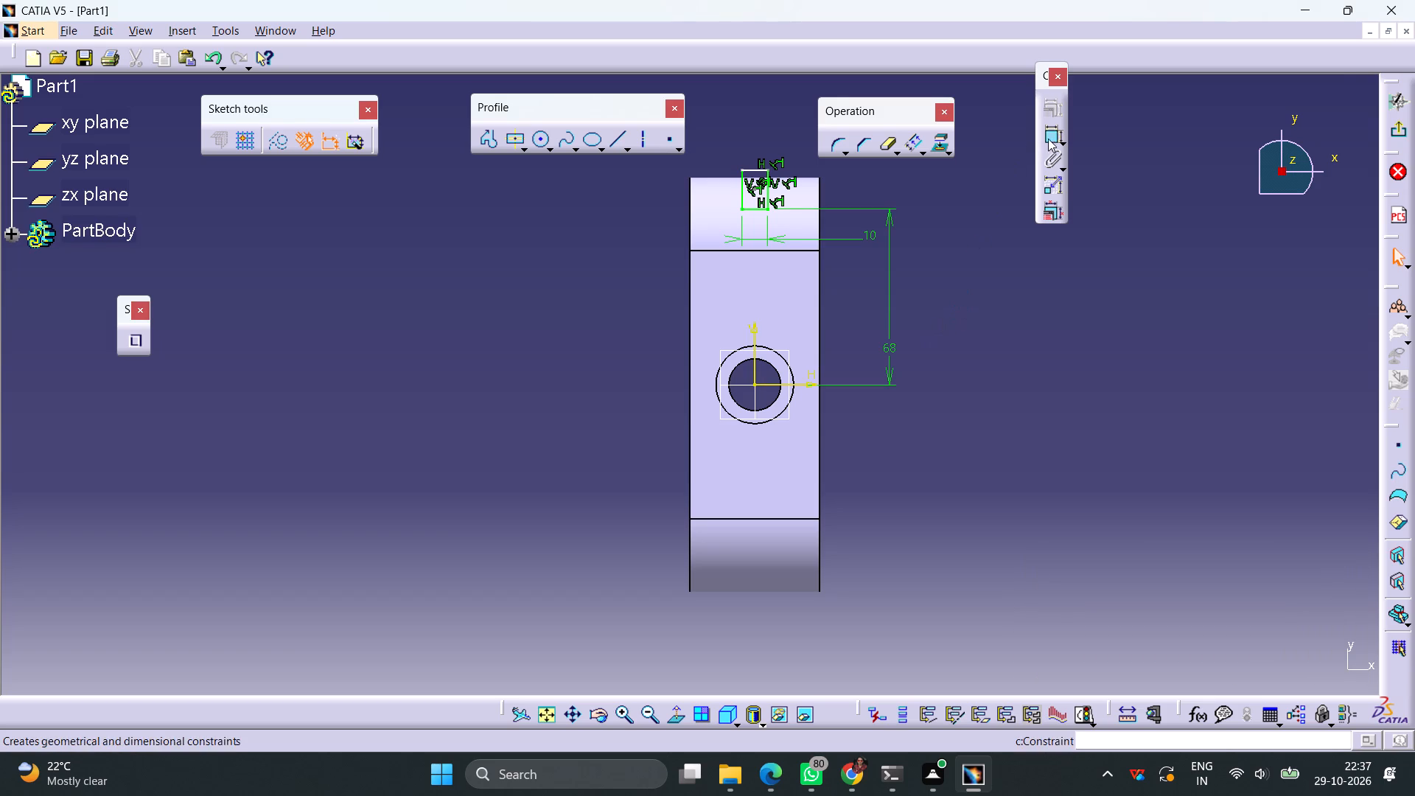
Dimension the rectangle's length along the V direction and set it to 16 mm.
{"action": "left_click", "coordinate": [1050, 138]}
{"action": "left_click", "coordinate": [742, 192]}
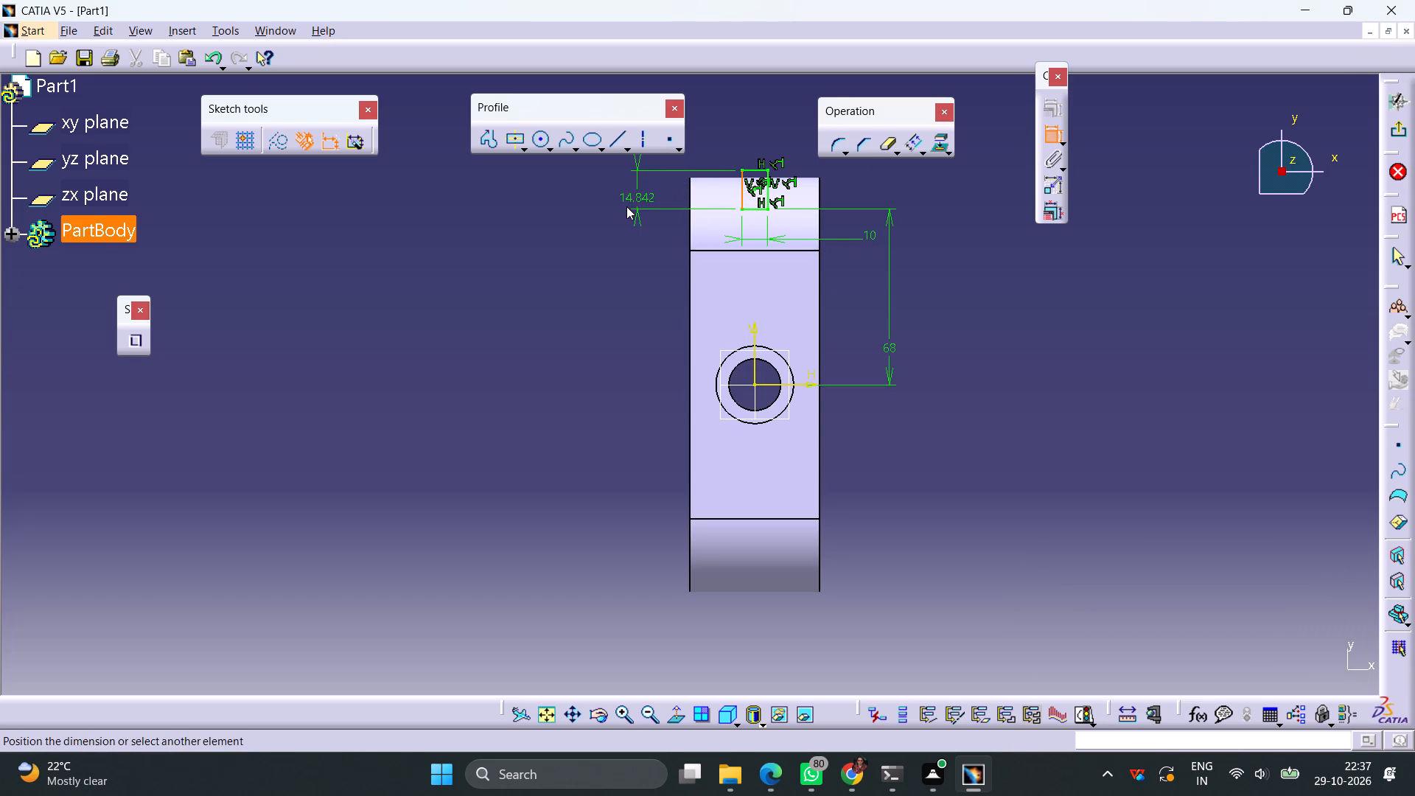
{"action": "left_click", "coordinate": [630, 195]}
{"action": "double_click", "coordinate": [635, 192]}
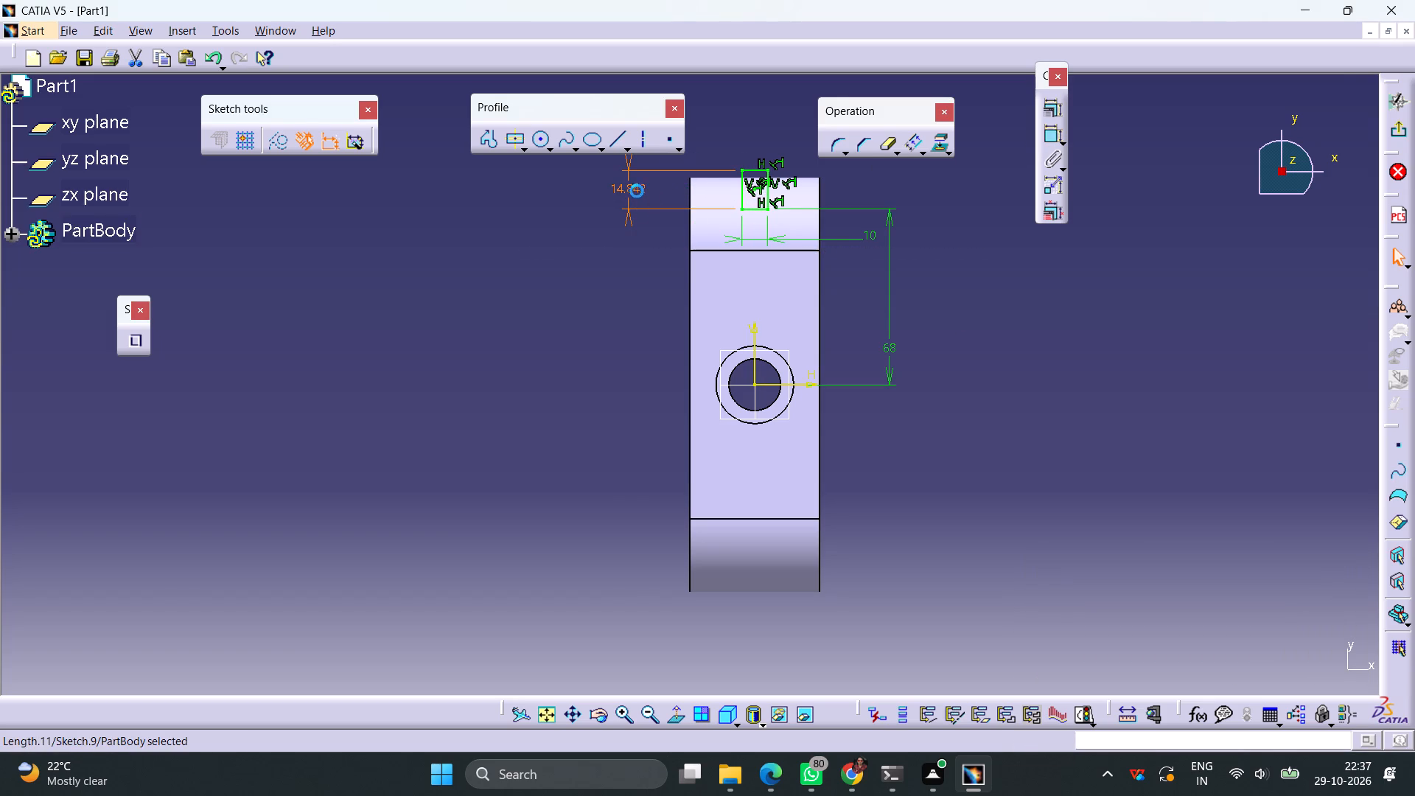
{"action": "double_click", "coordinate": [635, 187]}
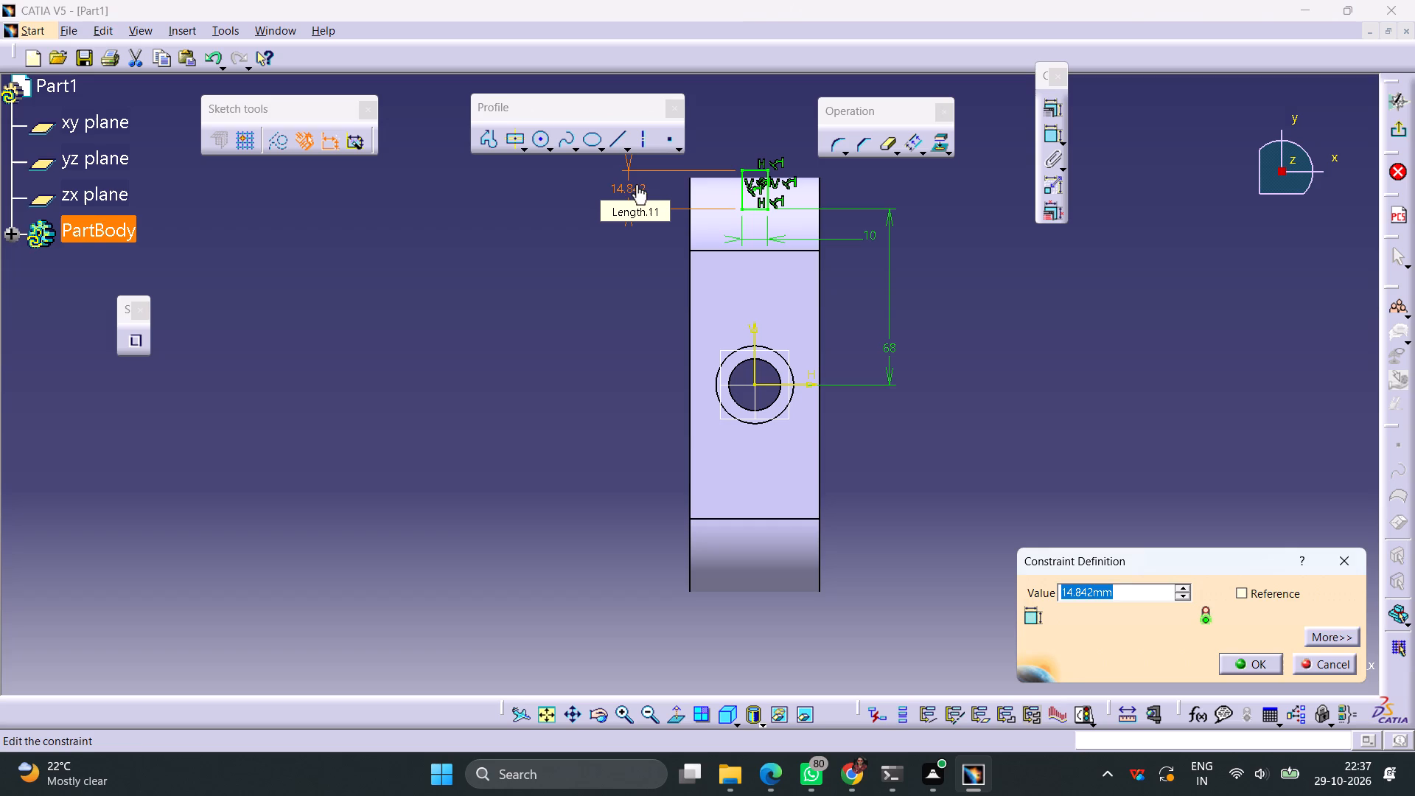
{"action": "type", "text": "16"}
{"action": "key", "text": "Return"}
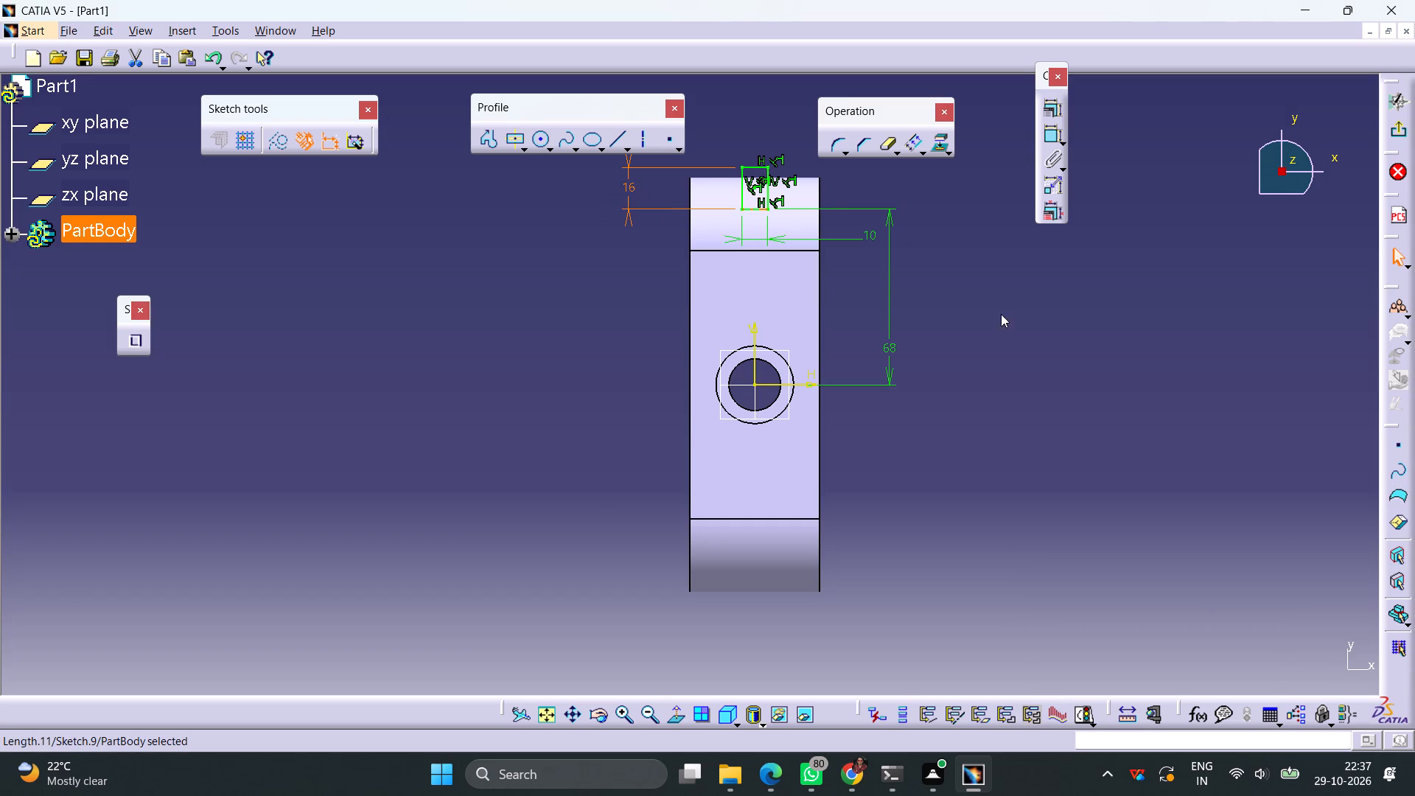
{"action": "left_click", "coordinate": [1010, 325]}
Mirror the rectangle's four sides about the H axis to the opposite rounded end.
{"action": "left_click", "coordinate": [751, 166]}
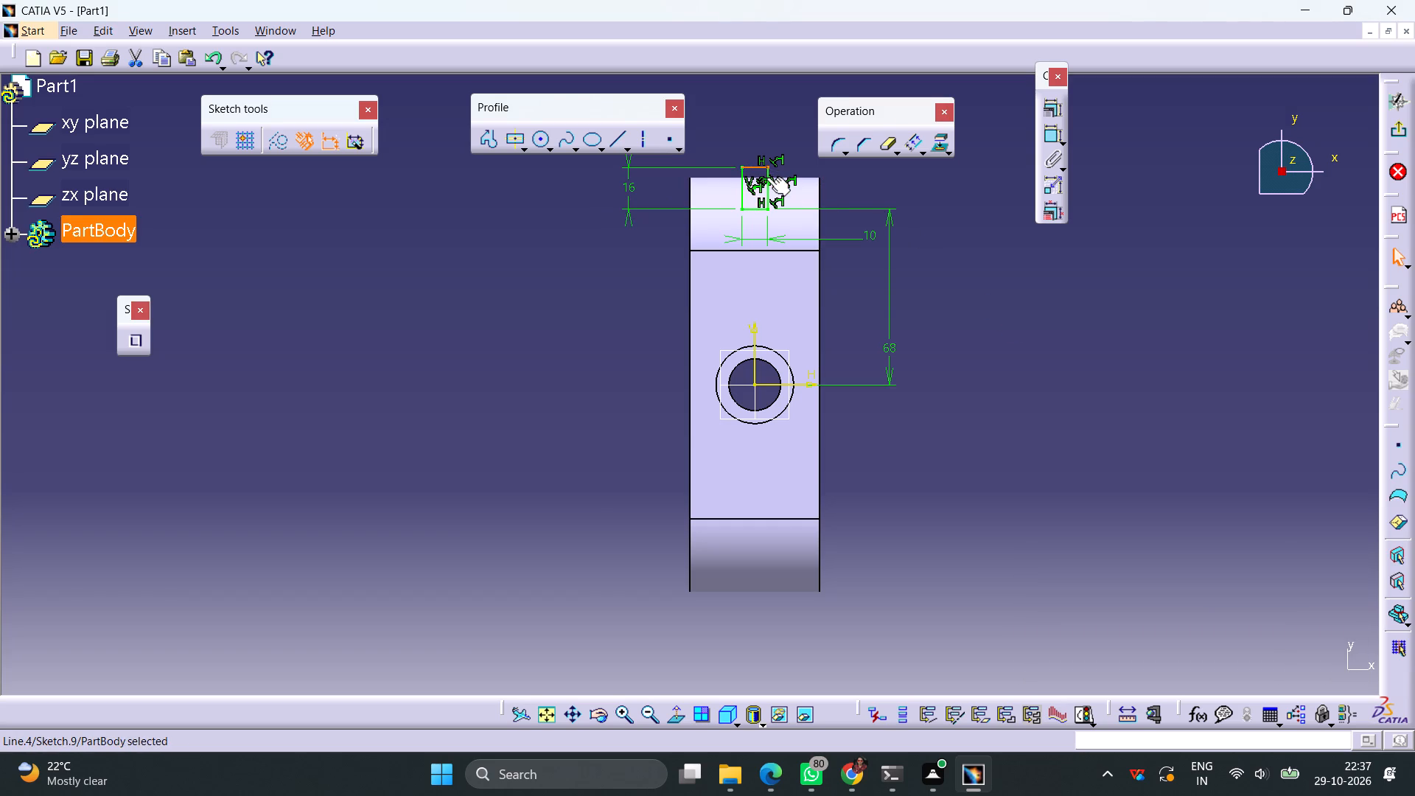
{"action": "left_click", "coordinate": [766, 177], "text": "ctrl"}
{"action": "left_click", "coordinate": [739, 184], "text": "ctrl"}
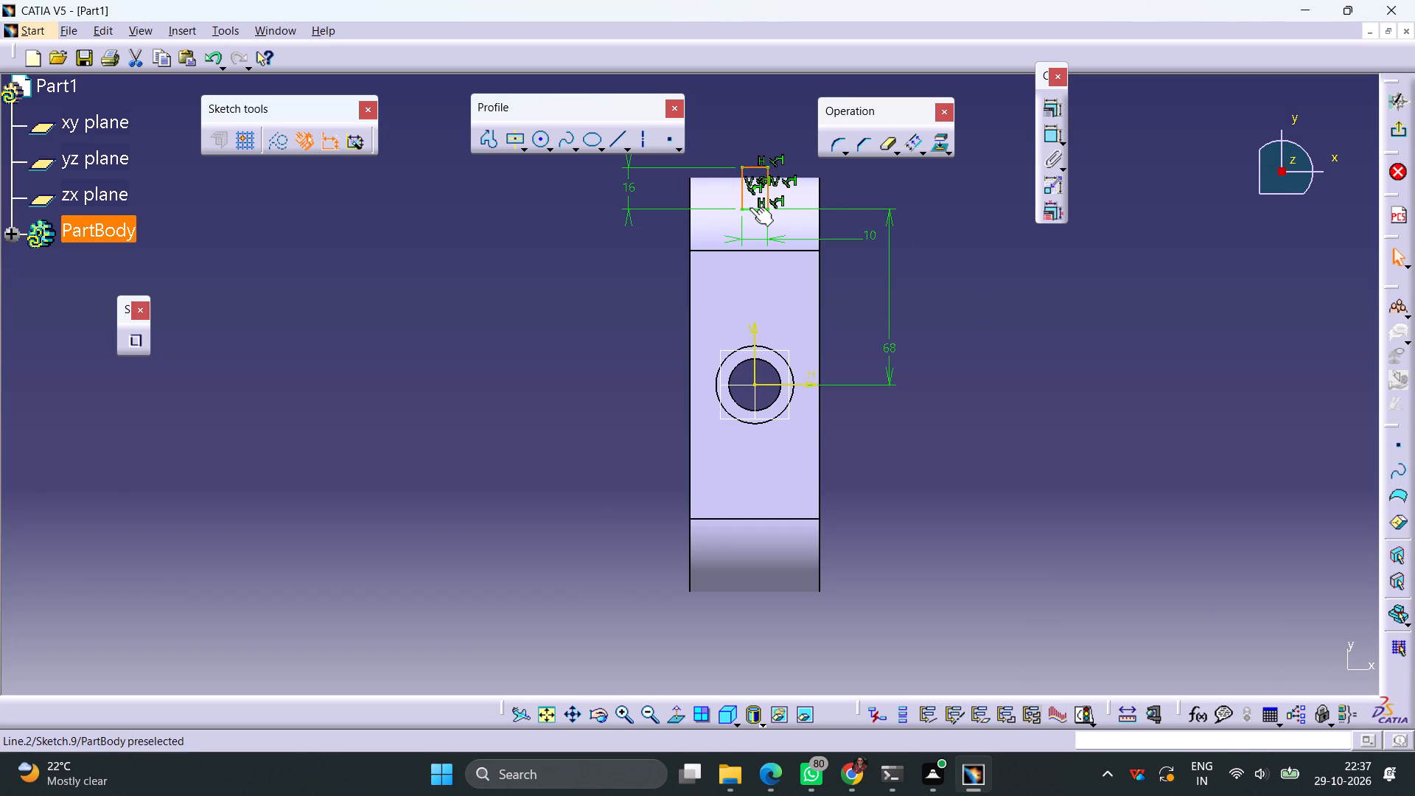
{"action": "left_click", "coordinate": [750, 208], "text": "ctrl"}
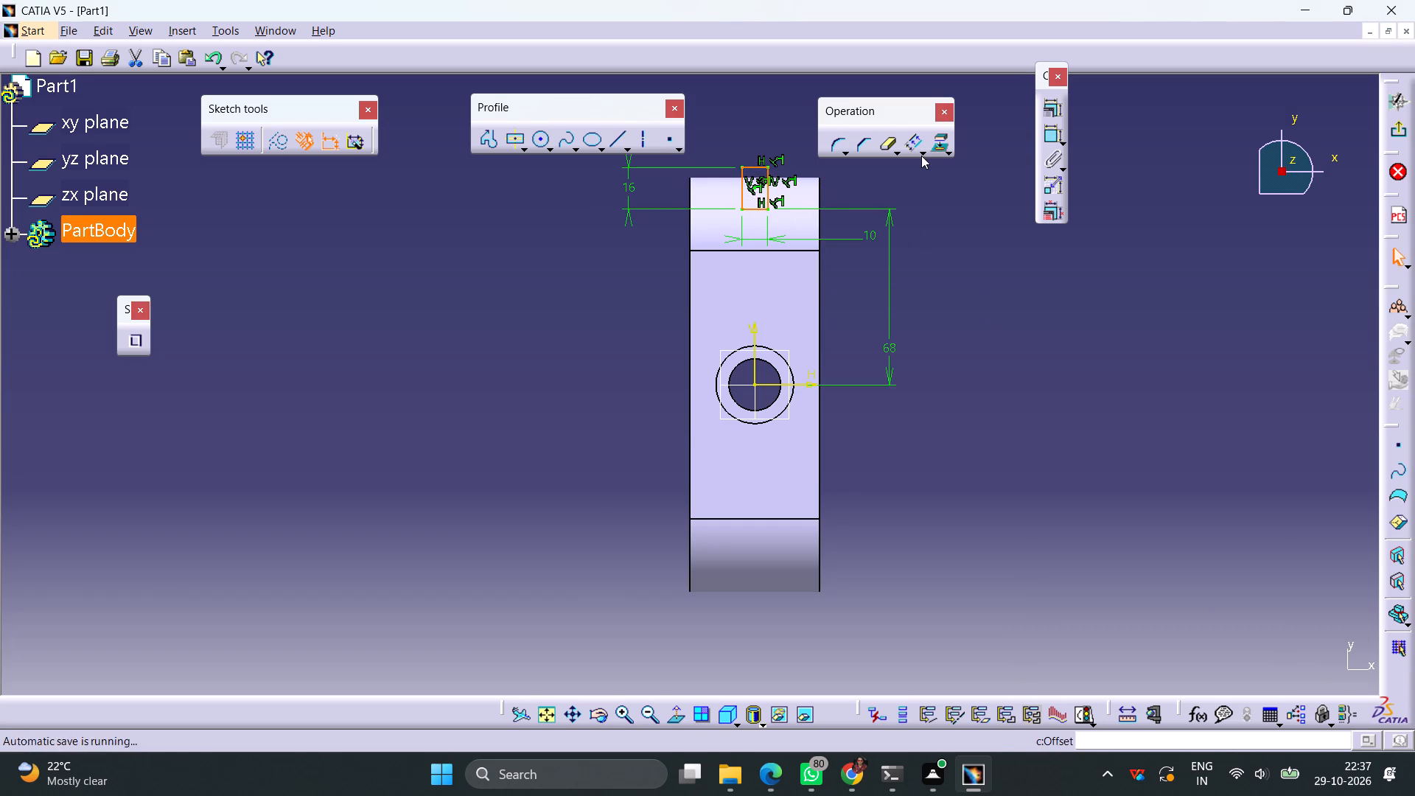
{"action": "left_click", "coordinate": [923, 150]}
{"action": "left_click", "coordinate": [951, 170]}
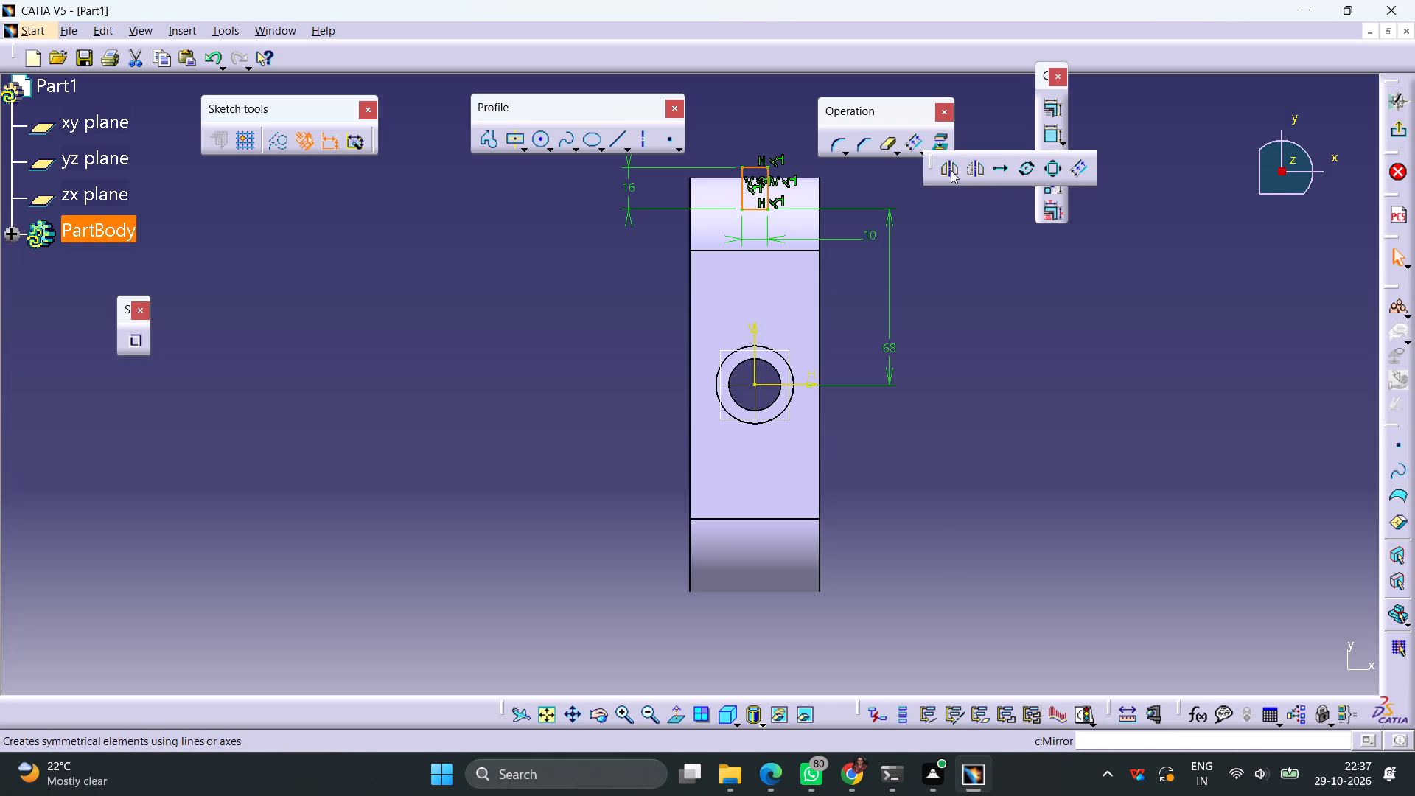
{"action": "left_click", "coordinate": [802, 387]}
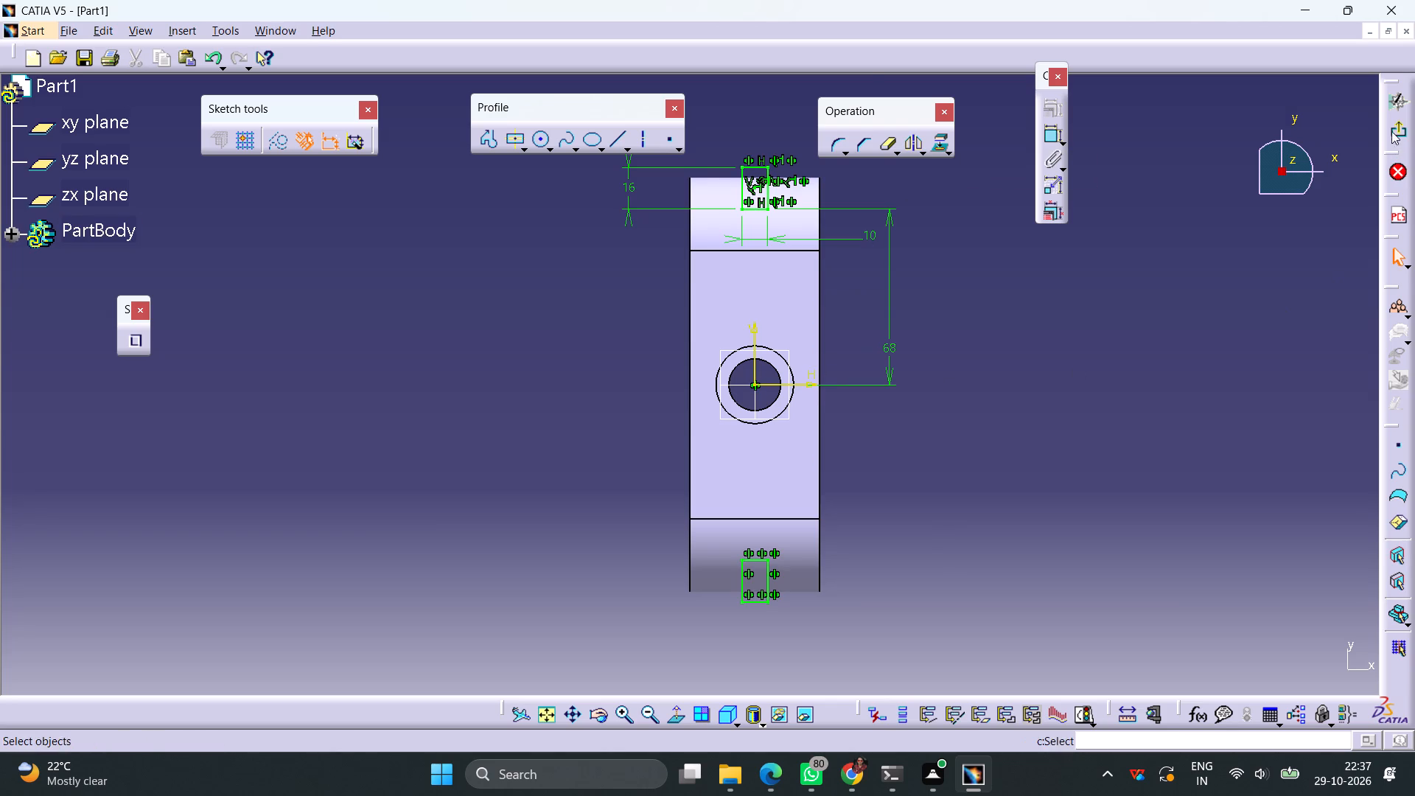
Exit the sketch and cut both end rectangles through the body with a Pocket using the Up to last limit.
{"action": "left_click", "coordinate": [1392, 128]}
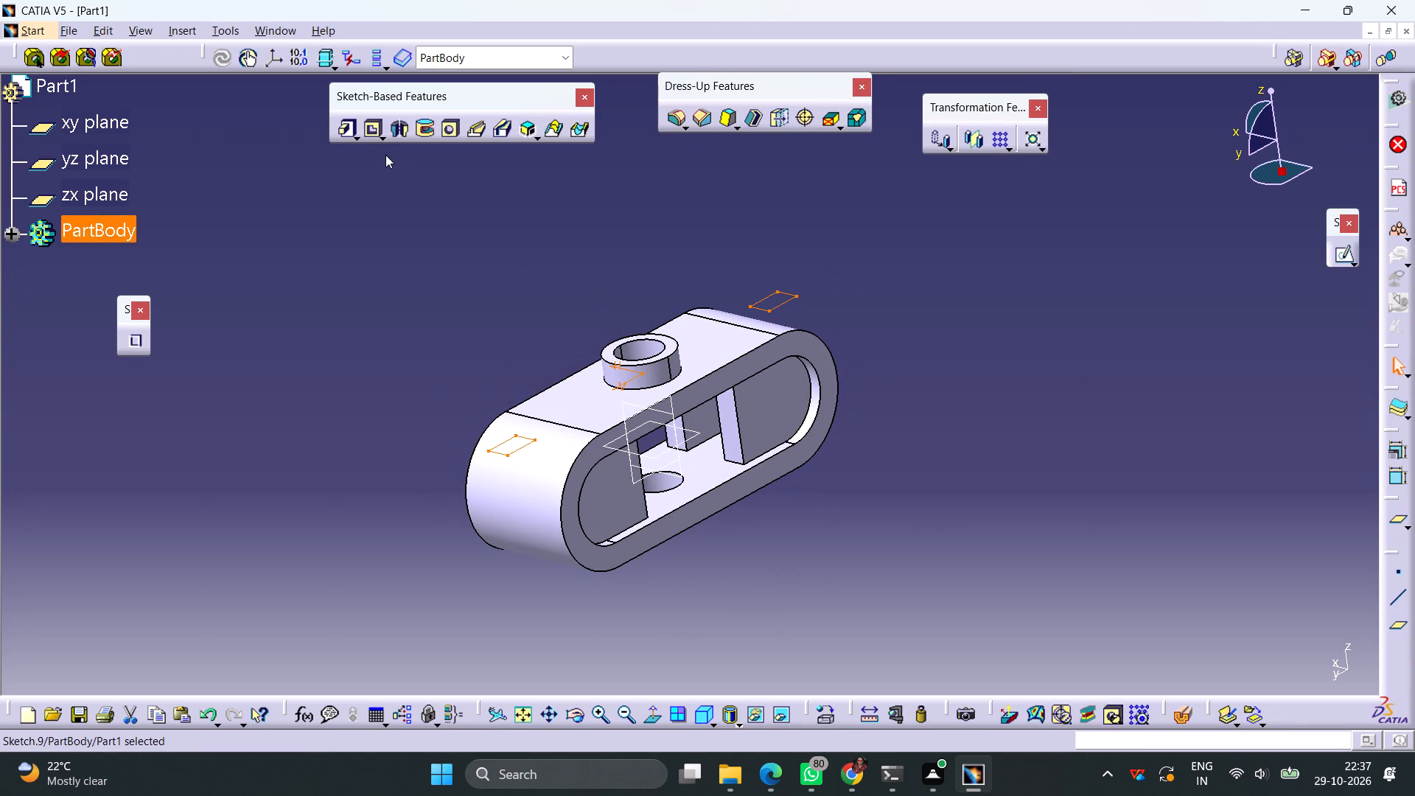
{"action": "left_click", "coordinate": [372, 133]}
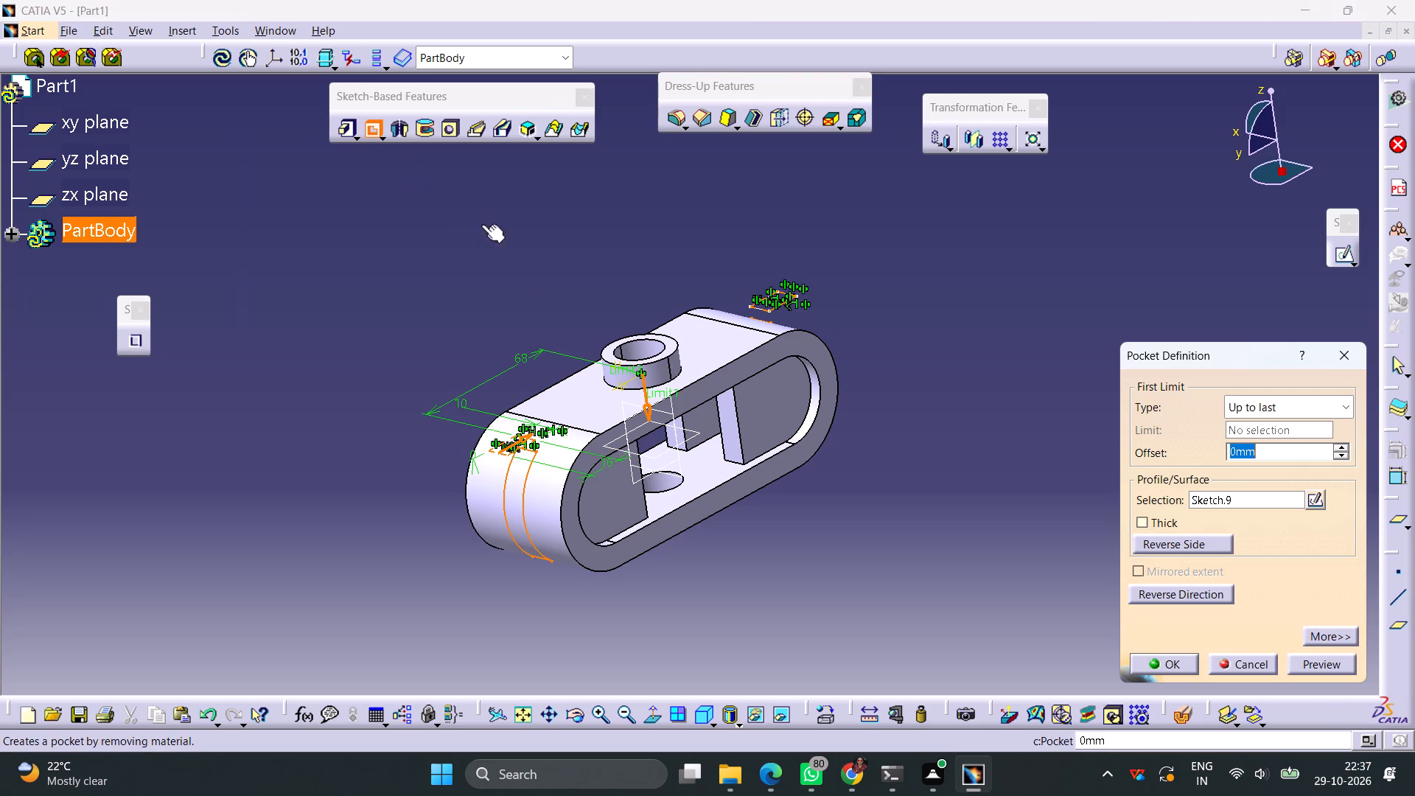
{"action": "left_click", "coordinate": [1165, 660]}
{"action": "left_click", "coordinate": [1063, 592]}
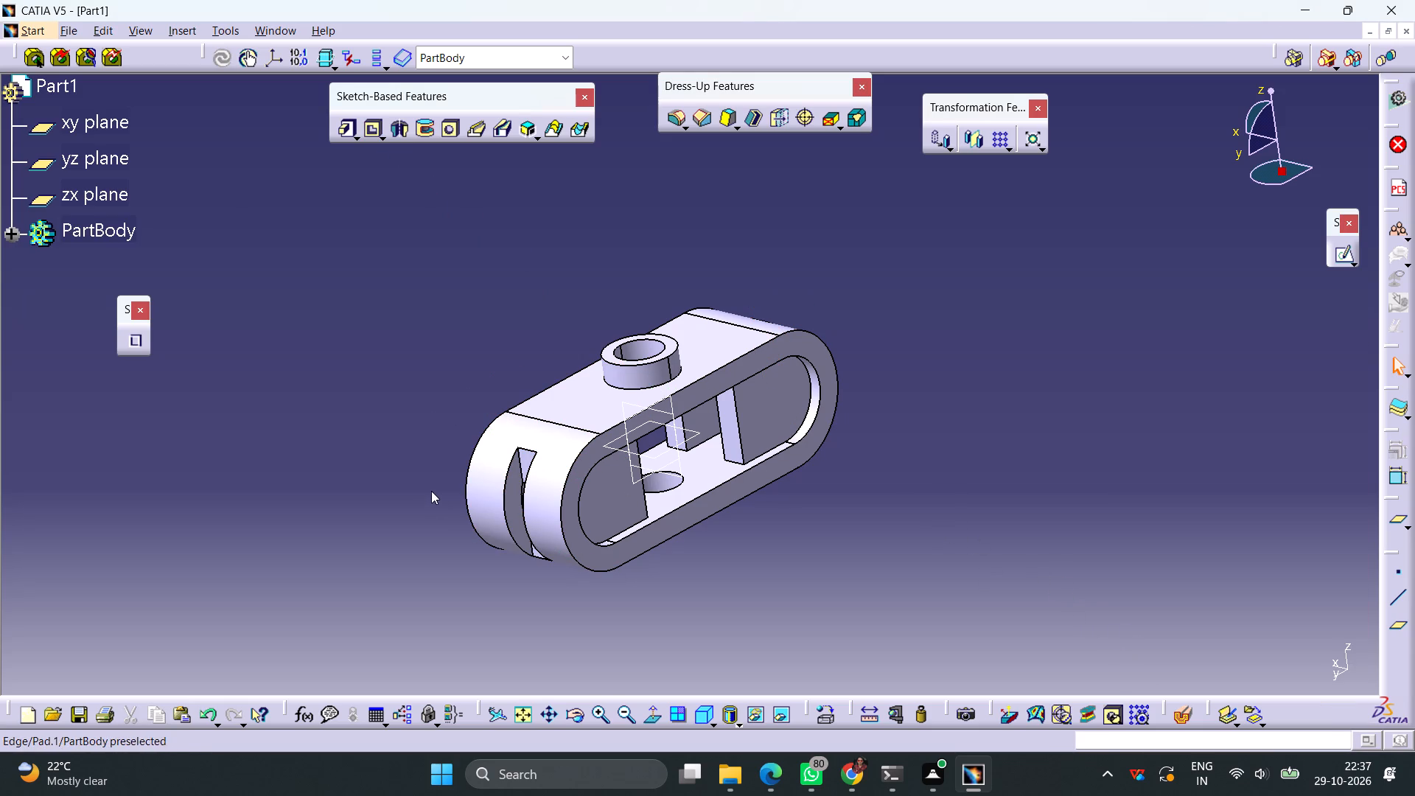
Consult the Solidworks.jpg drawing, then sketch on the yz plane a line rising from near the body's flat top edge toward the boss on the negative H side.
{"action": "middle_click_drag", "start_coordinate": [418, 488], "coordinate": [441, 484]}
{"action": "right_click_drag", "start_coordinate": [418, 489], "coordinate": [441, 484]}
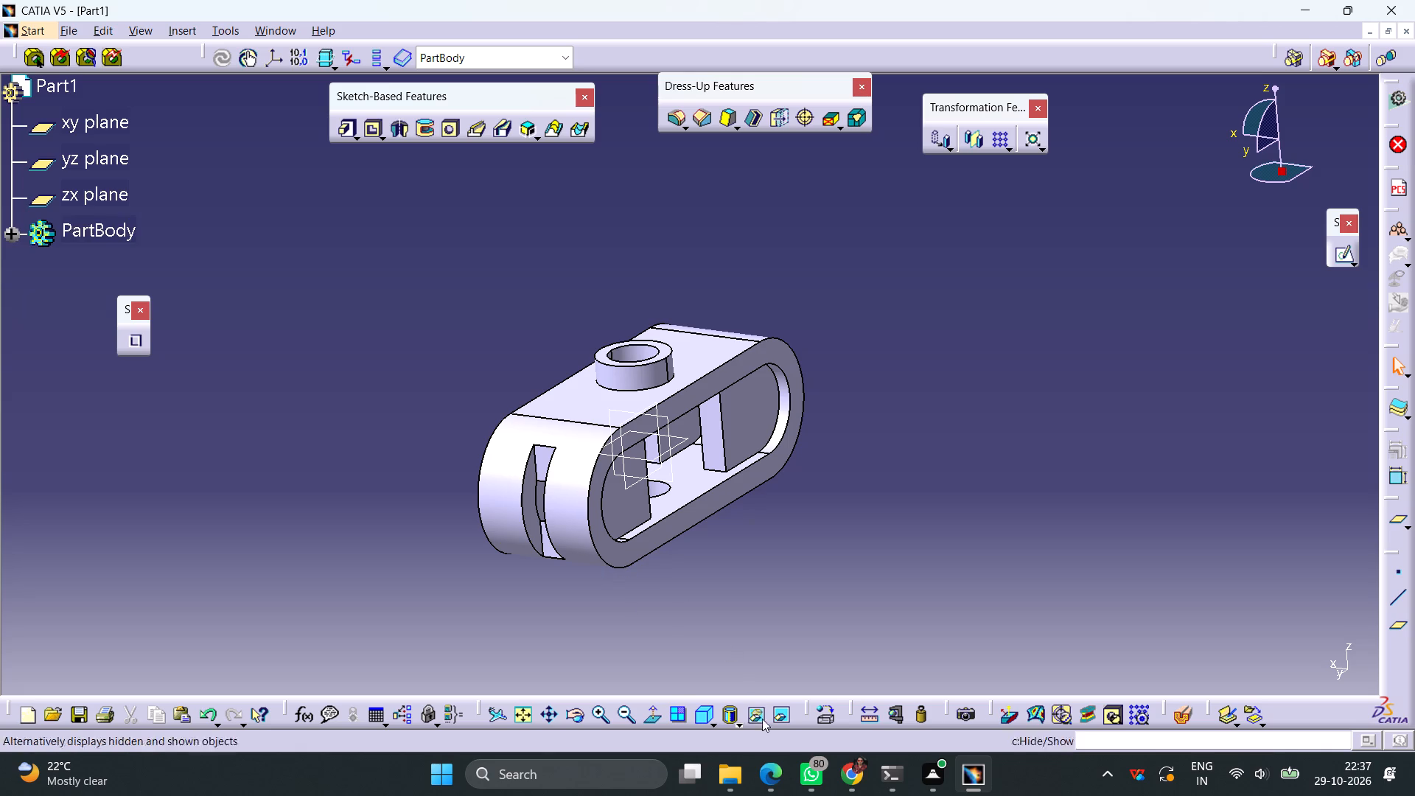
{"action": "left_click", "coordinate": [775, 785]}
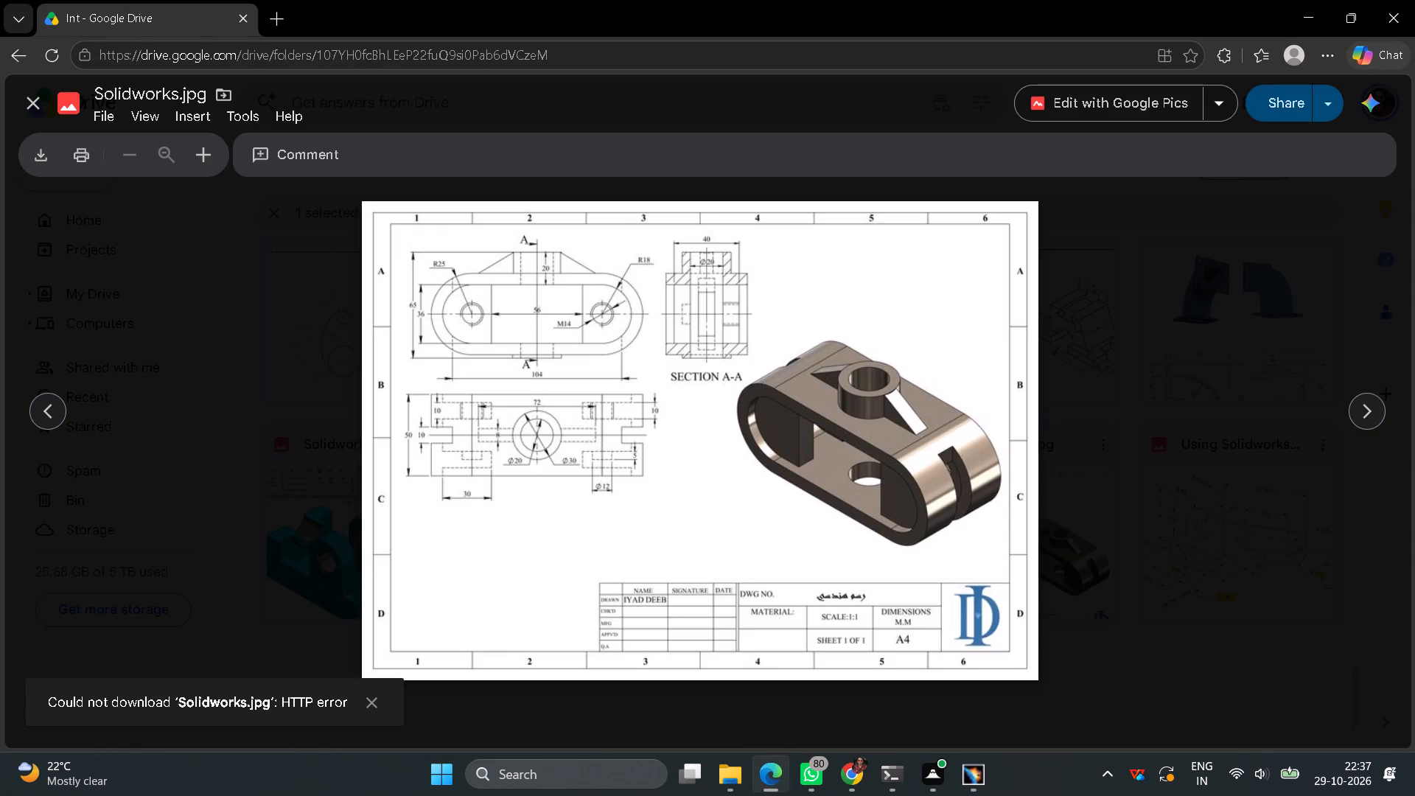
{"action": "left_click", "coordinate": [961, 775]}
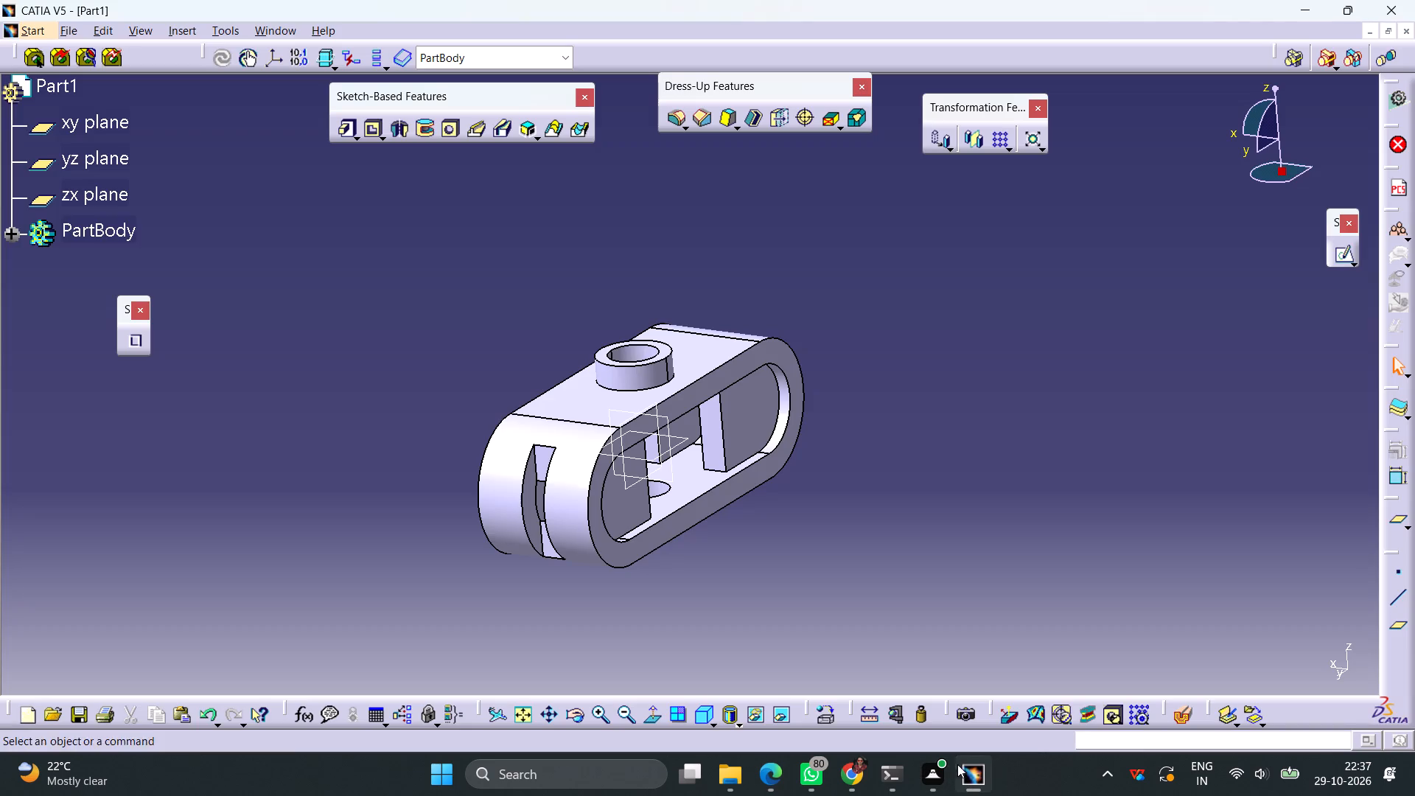
{"action": "left_click", "coordinate": [635, 484]}
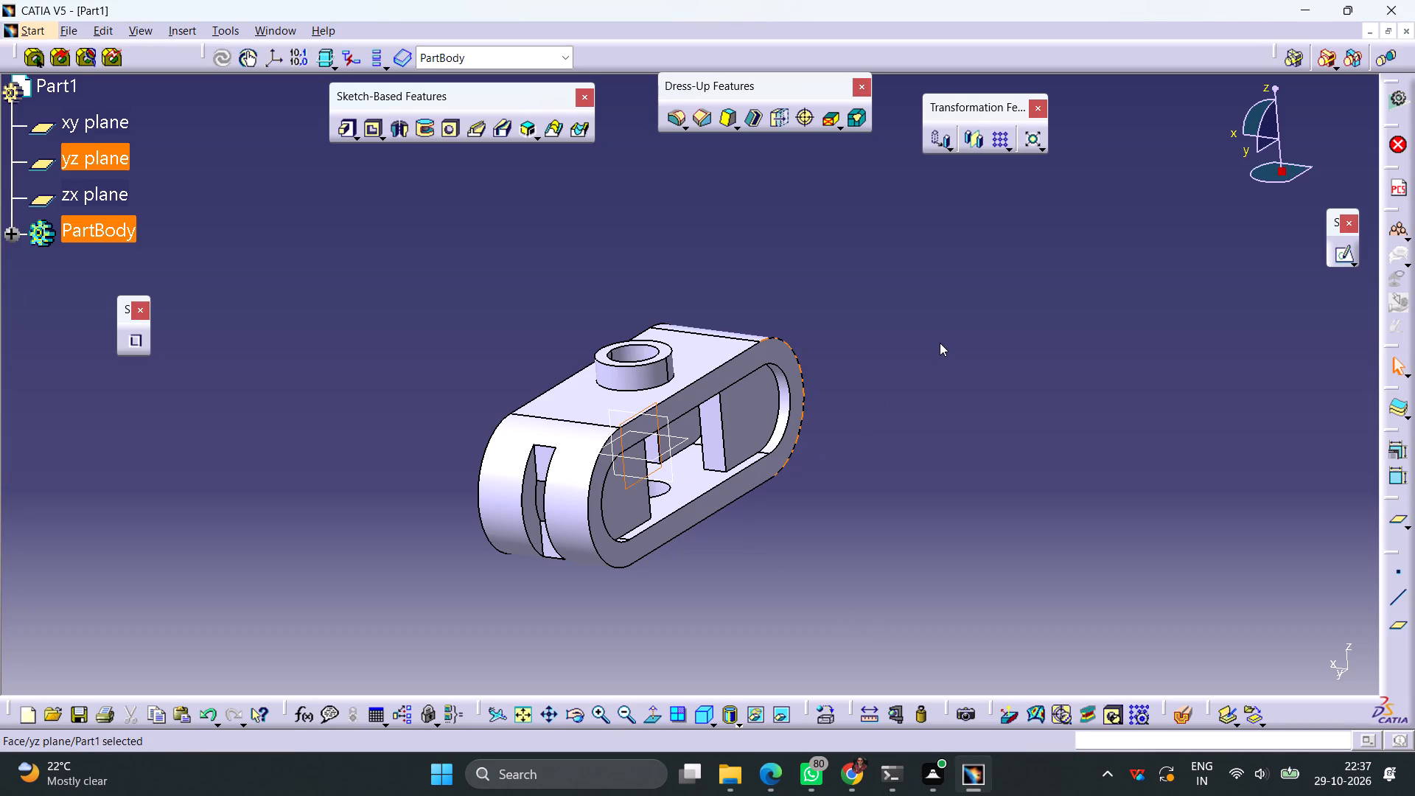
{"action": "left_click", "coordinate": [1344, 259]}
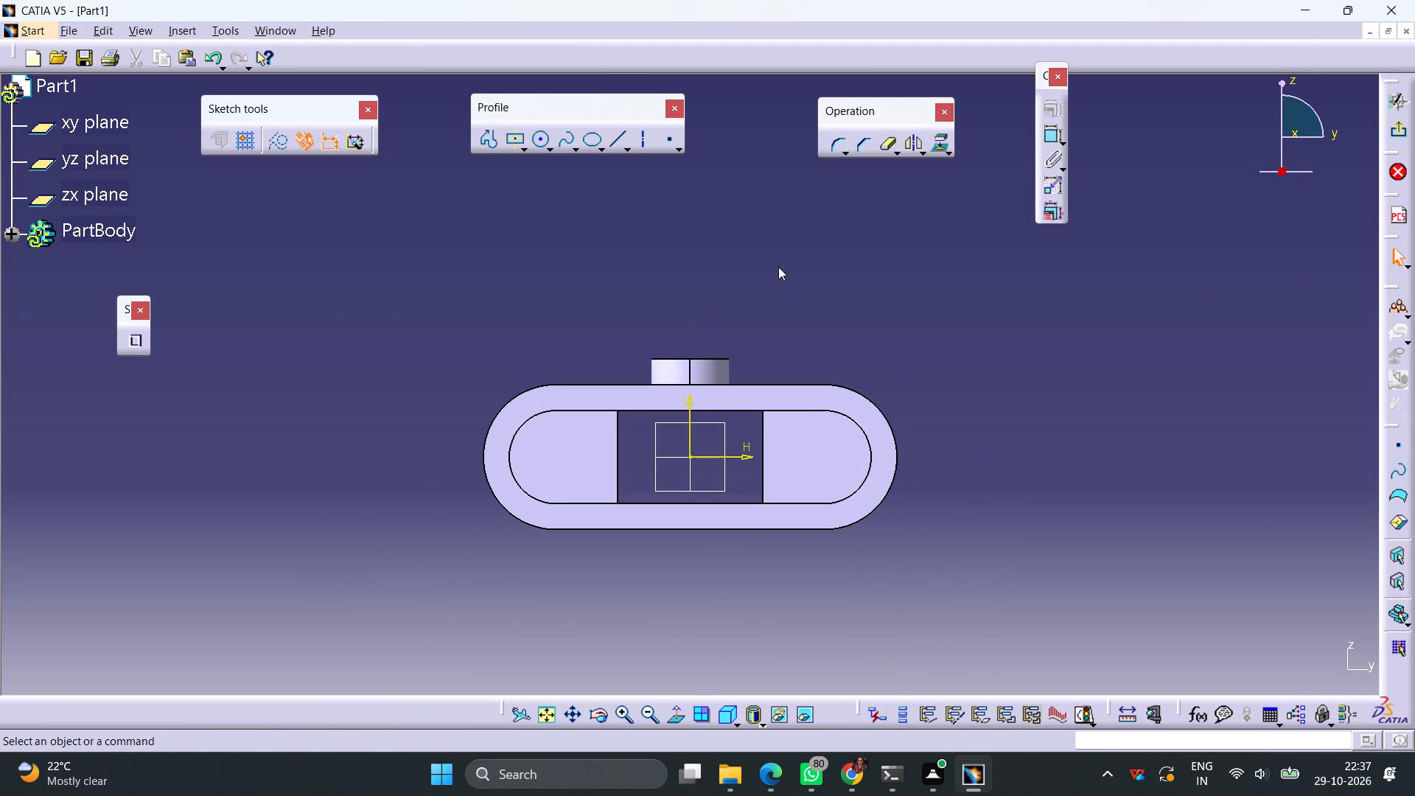
{"action": "left_click", "coordinate": [607, 144]}
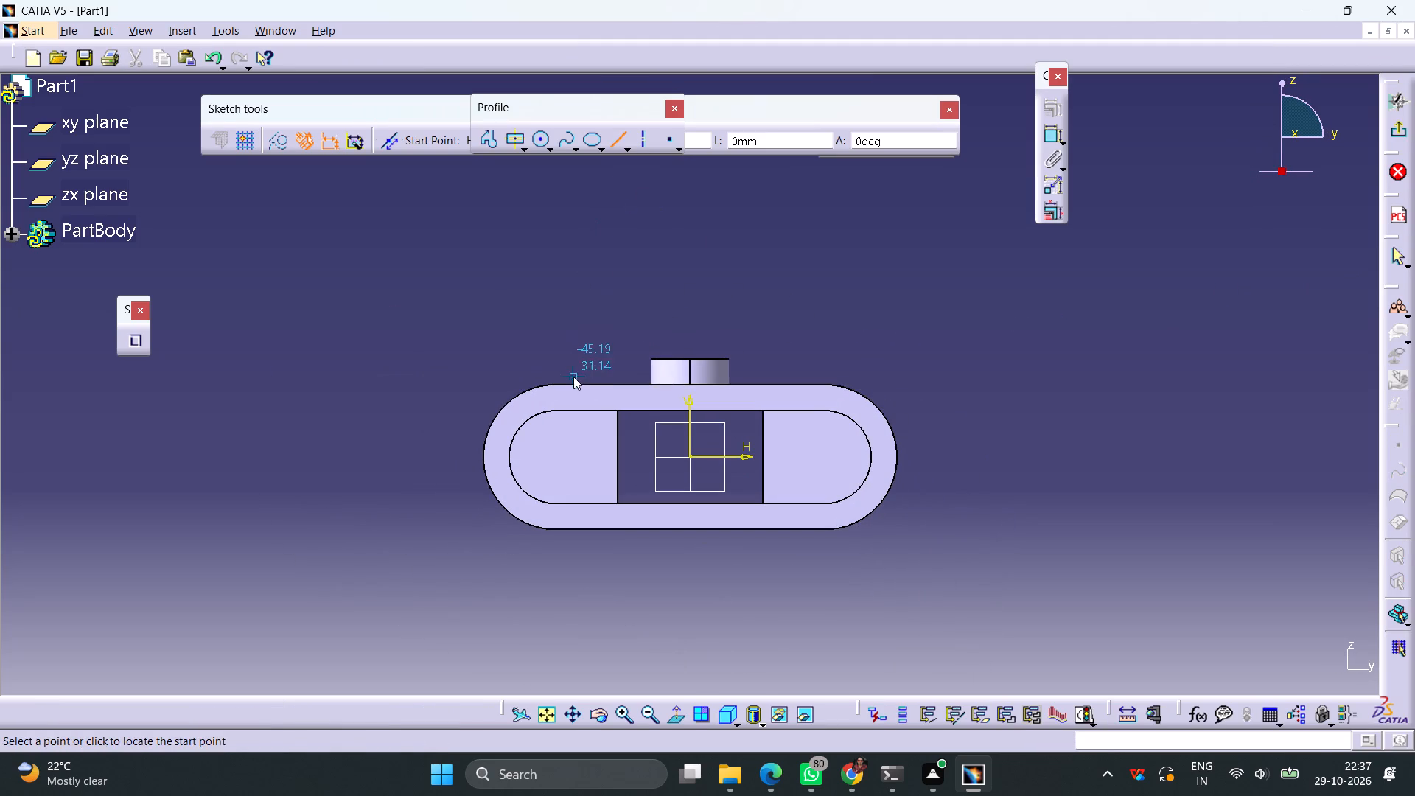
{"action": "left_click", "coordinate": [584, 383]}
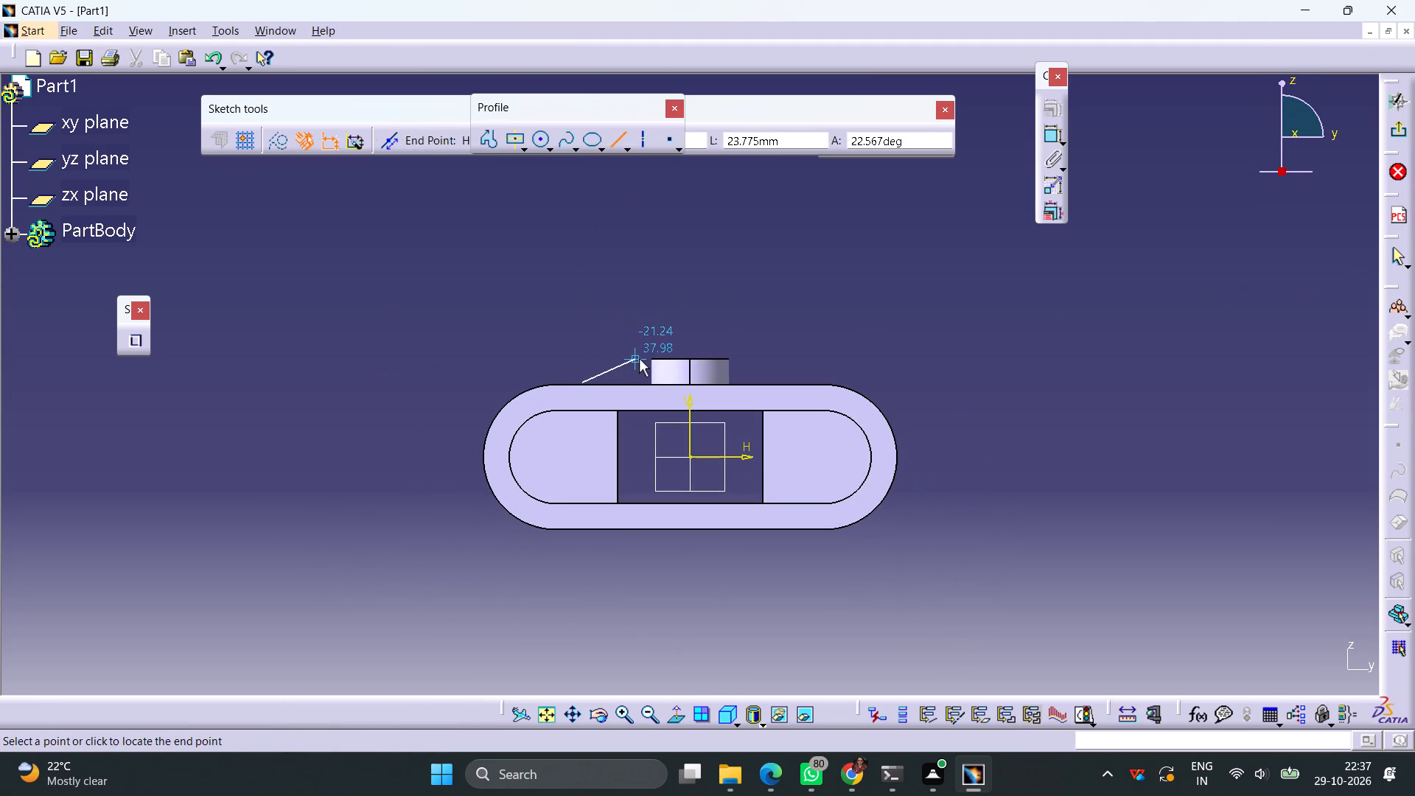
{"action": "left_click", "coordinate": [641, 363]}
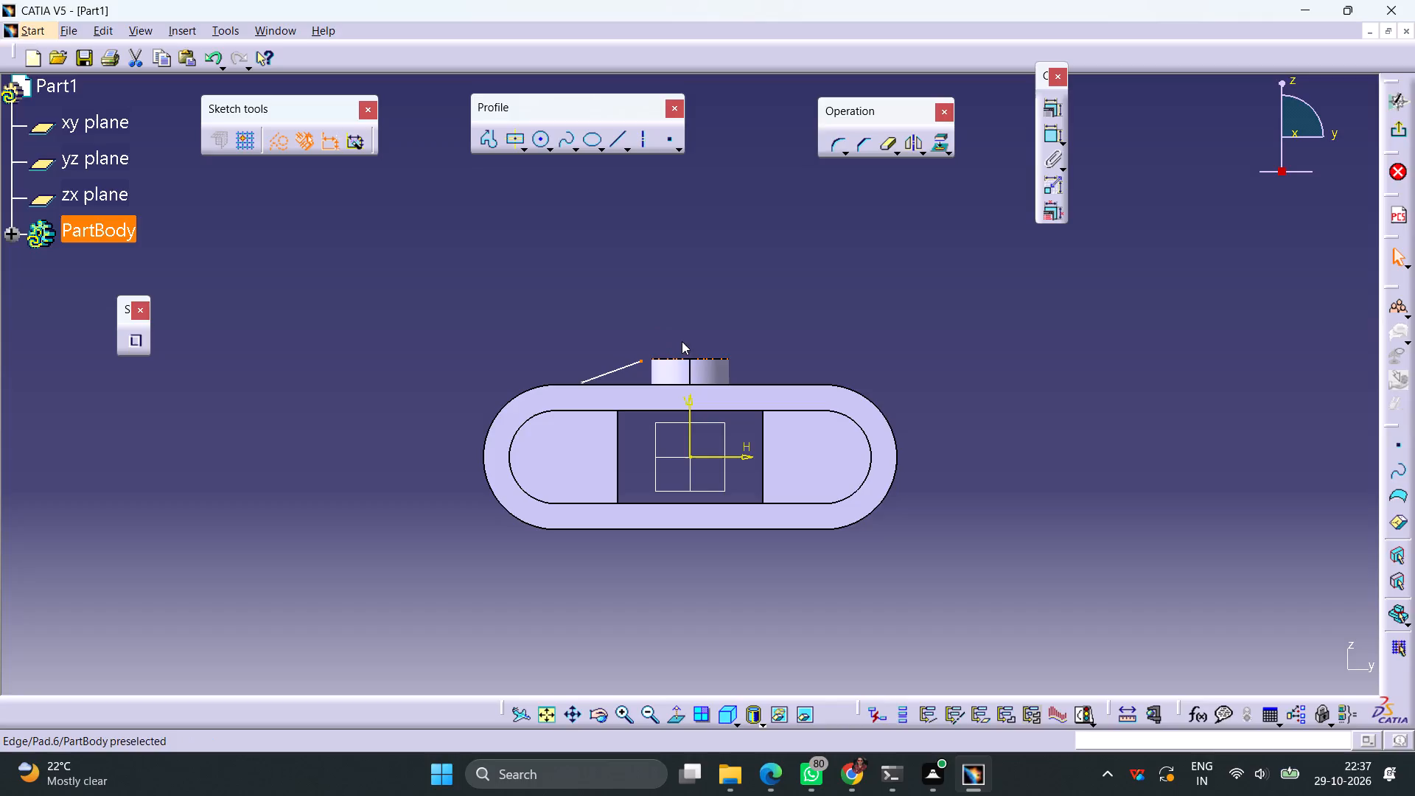
Constrain the inclined line's upper endpoint coincident with the boss's top edge.
{"action": "middle_click_drag", "start_coordinate": [674, 290], "coordinate": [677, 185], "text": "ctrl"}
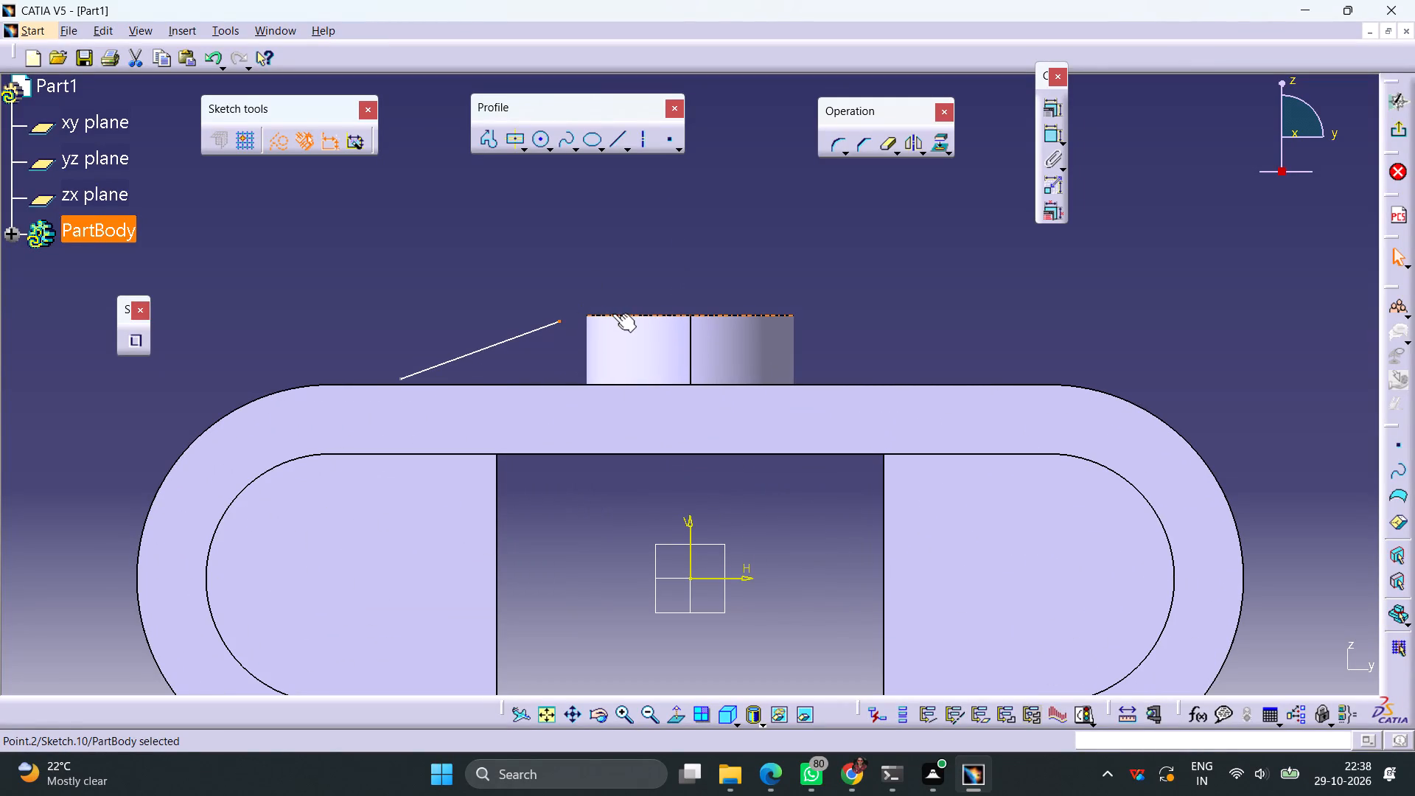
{"action": "left_click", "coordinate": [613, 314], "text": "ctrl"}
{"action": "left_click", "coordinate": [1041, 112]}
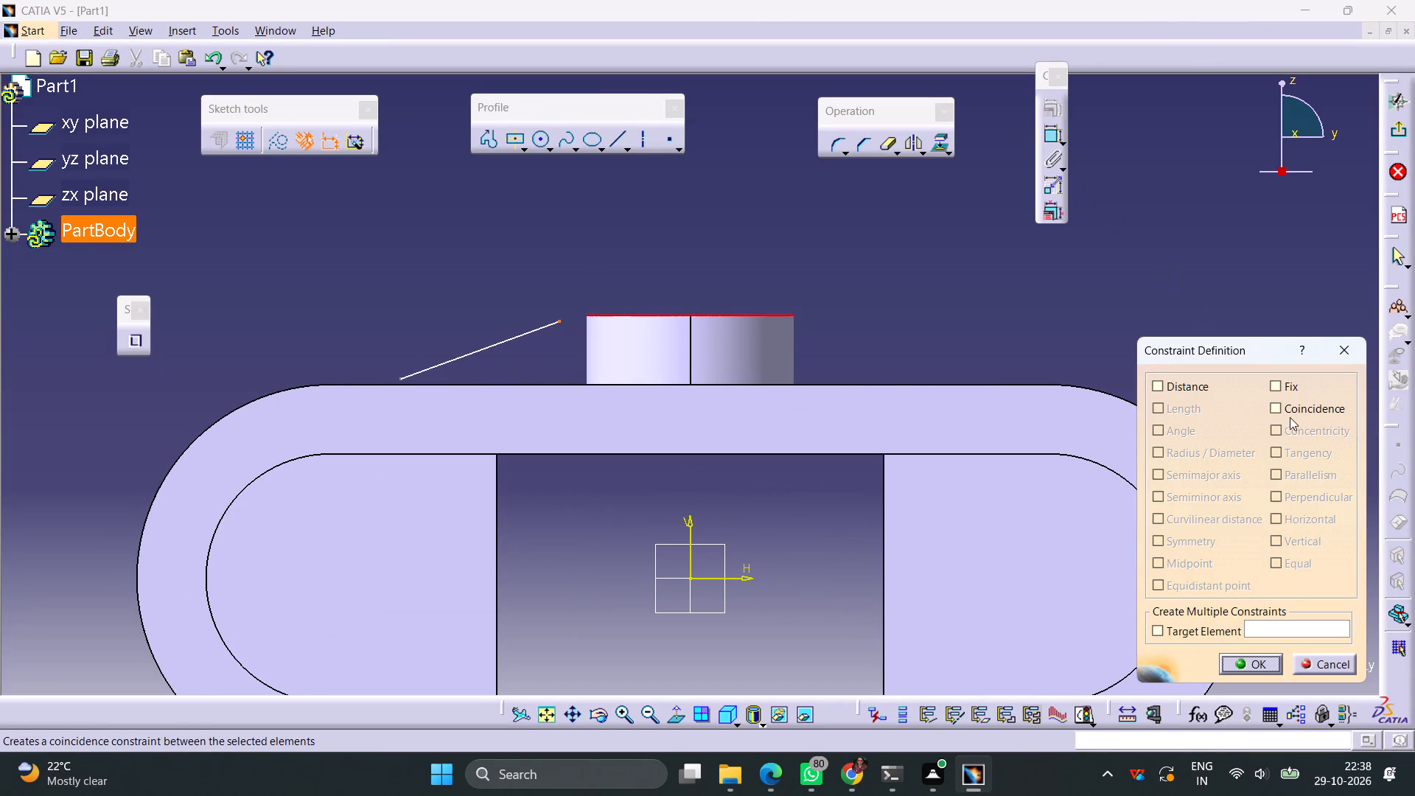
{"action": "left_click", "coordinate": [1292, 406]}
{"action": "left_click", "coordinate": [1247, 657]}
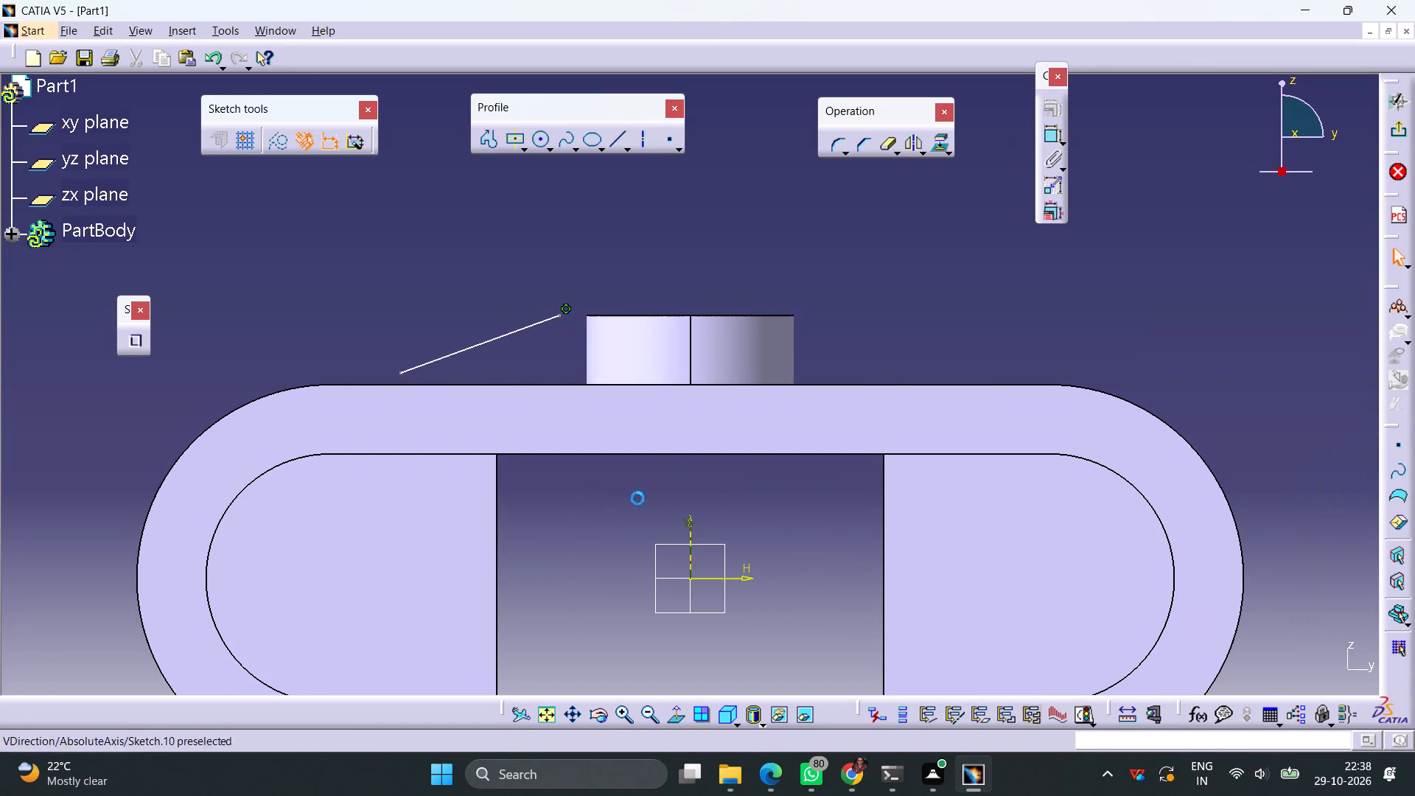
Constrain the inclined line's lower endpoint coincident with the body's flat top edge.
{"action": "left_click", "coordinate": [401, 373]}
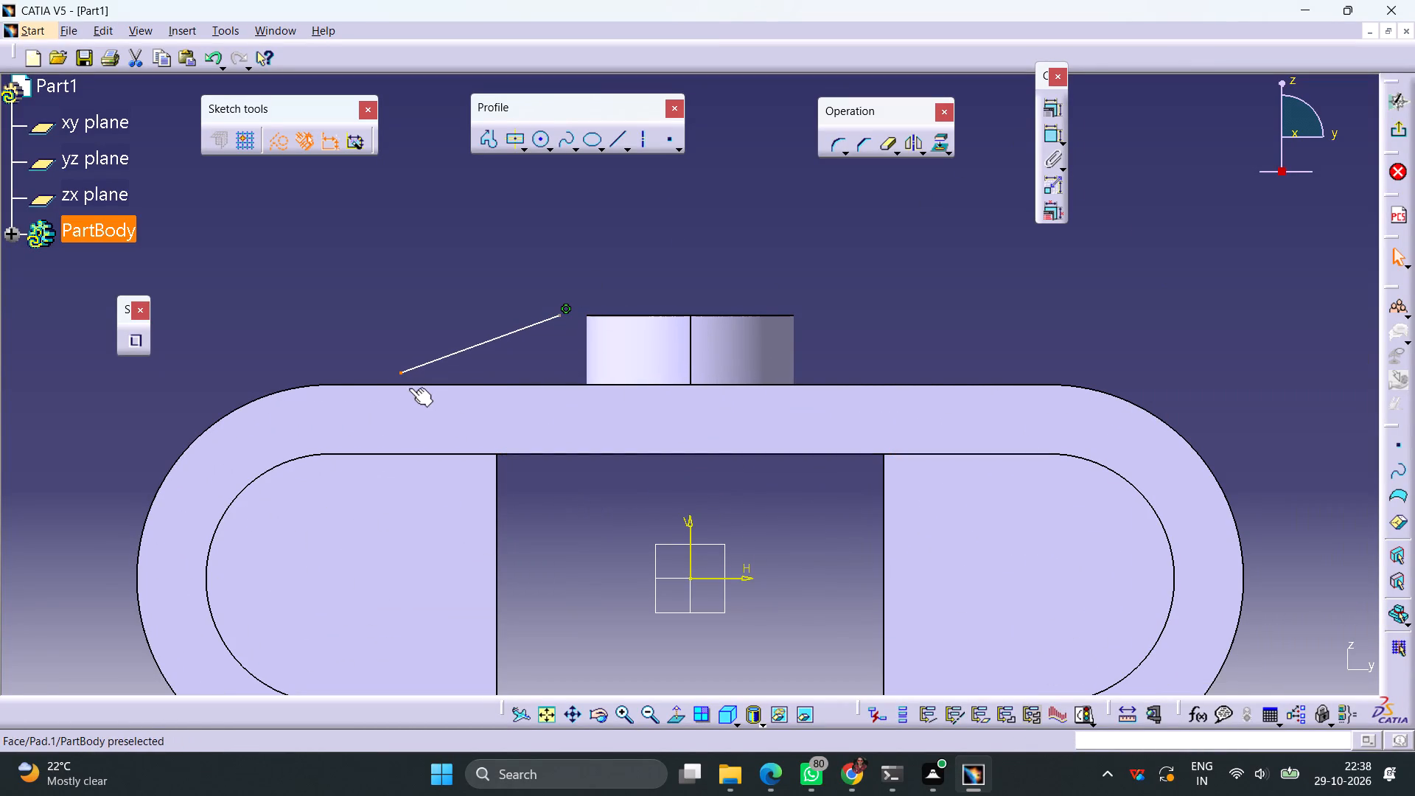
{"action": "left_click", "coordinate": [410, 383], "text": "ctrl"}
{"action": "left_click", "coordinate": [1052, 112]}
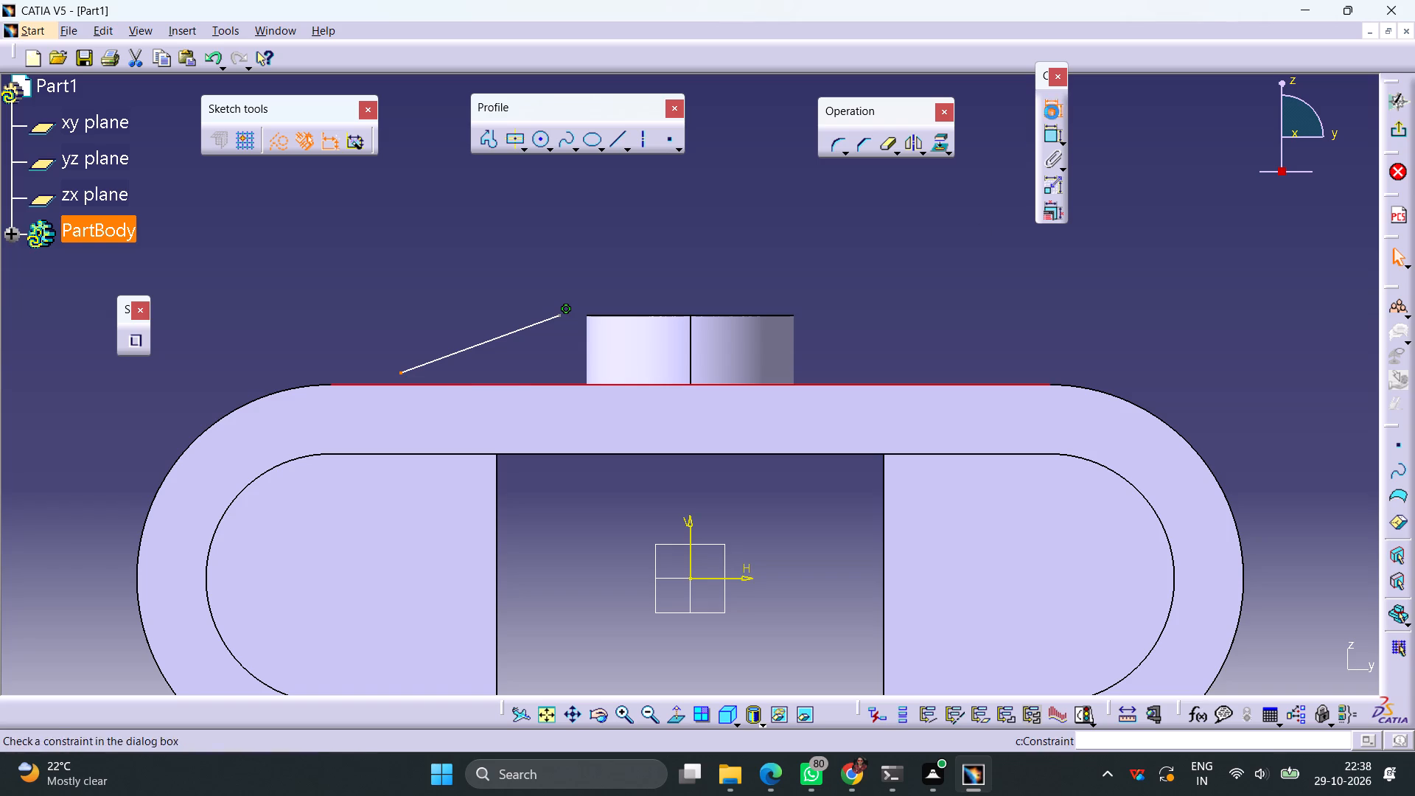
{"action": "left_click", "coordinate": [1285, 413]}
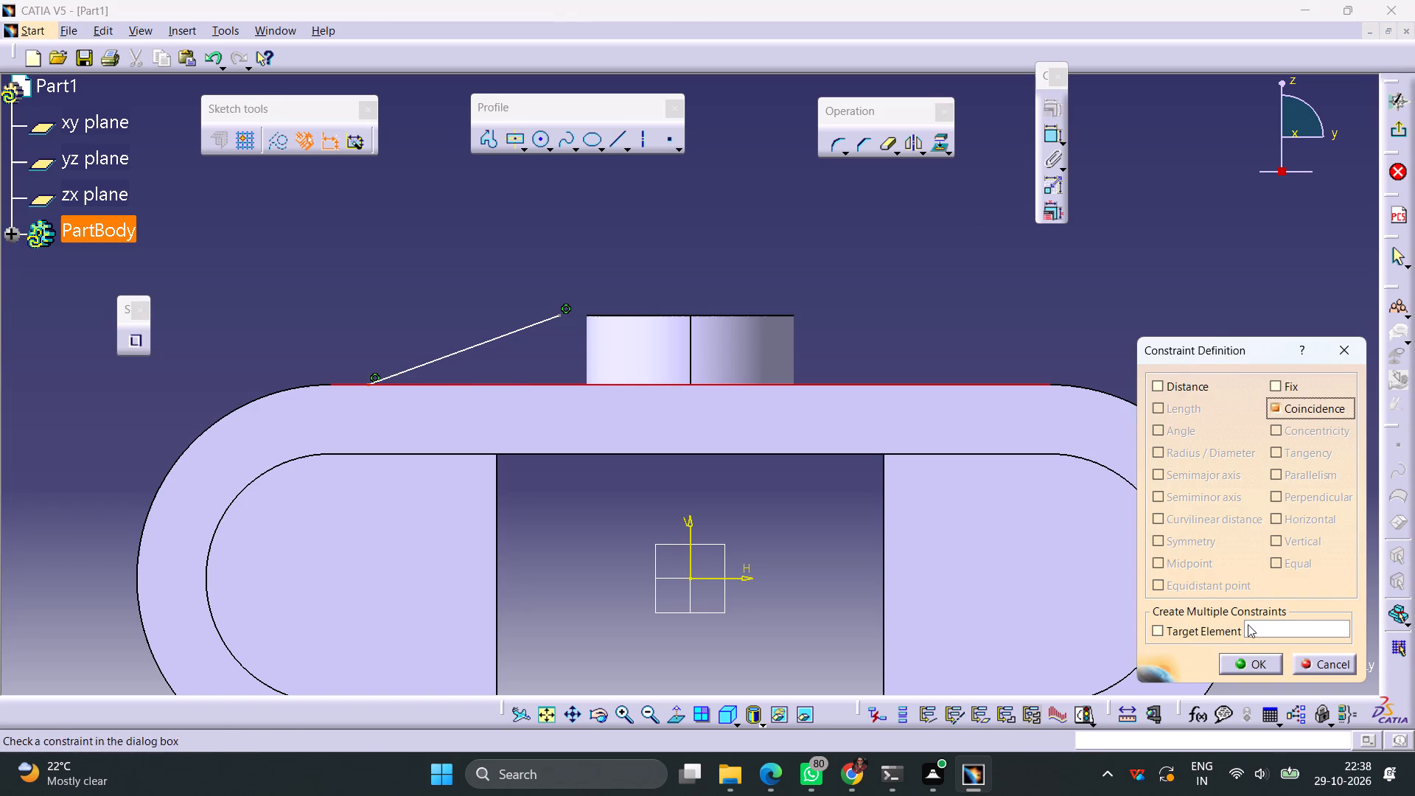
{"action": "left_click", "coordinate": [1250, 668]}
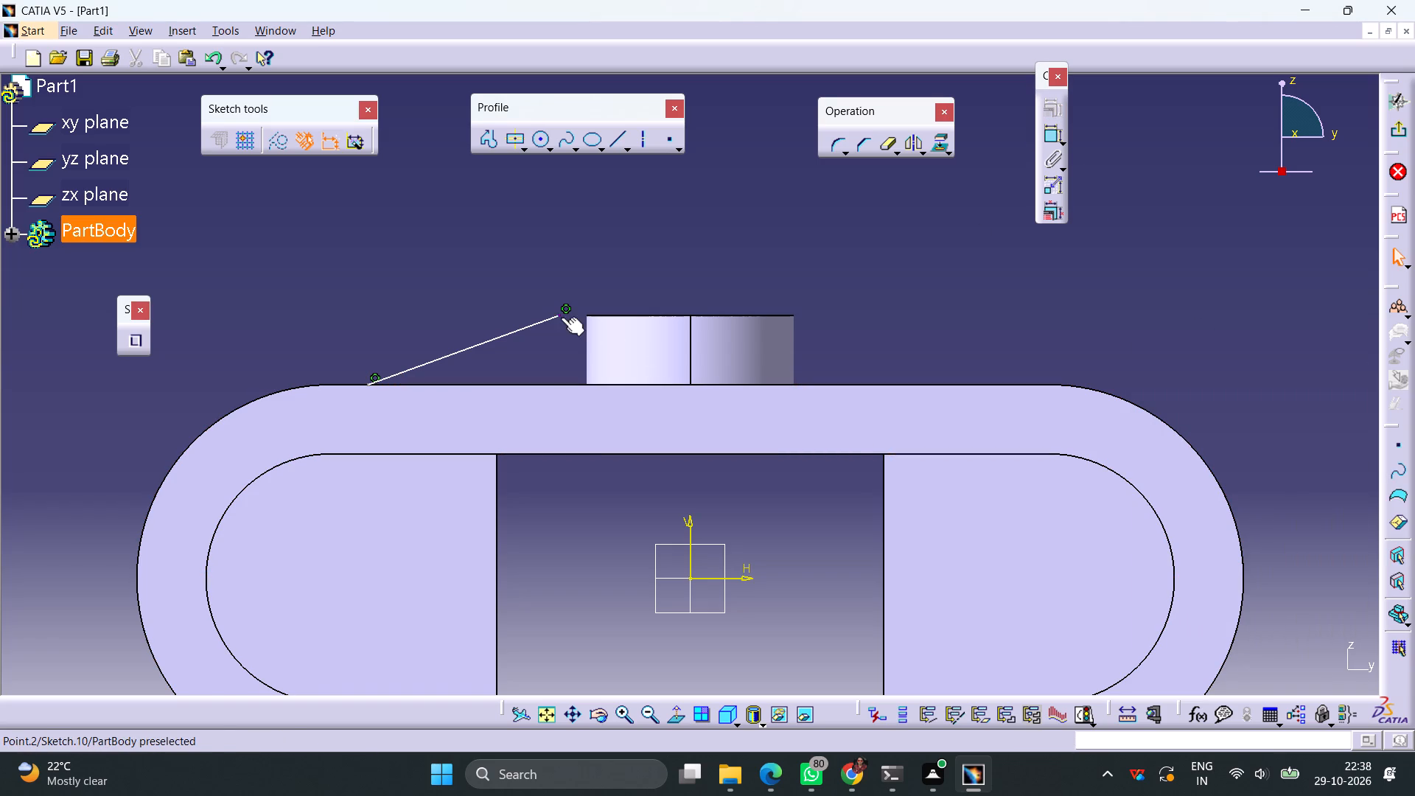
Dimension the distance from the line's upper endpoint to the V axis and set it to 14.8 mm.
{"action": "left_click", "coordinate": [561, 317]}
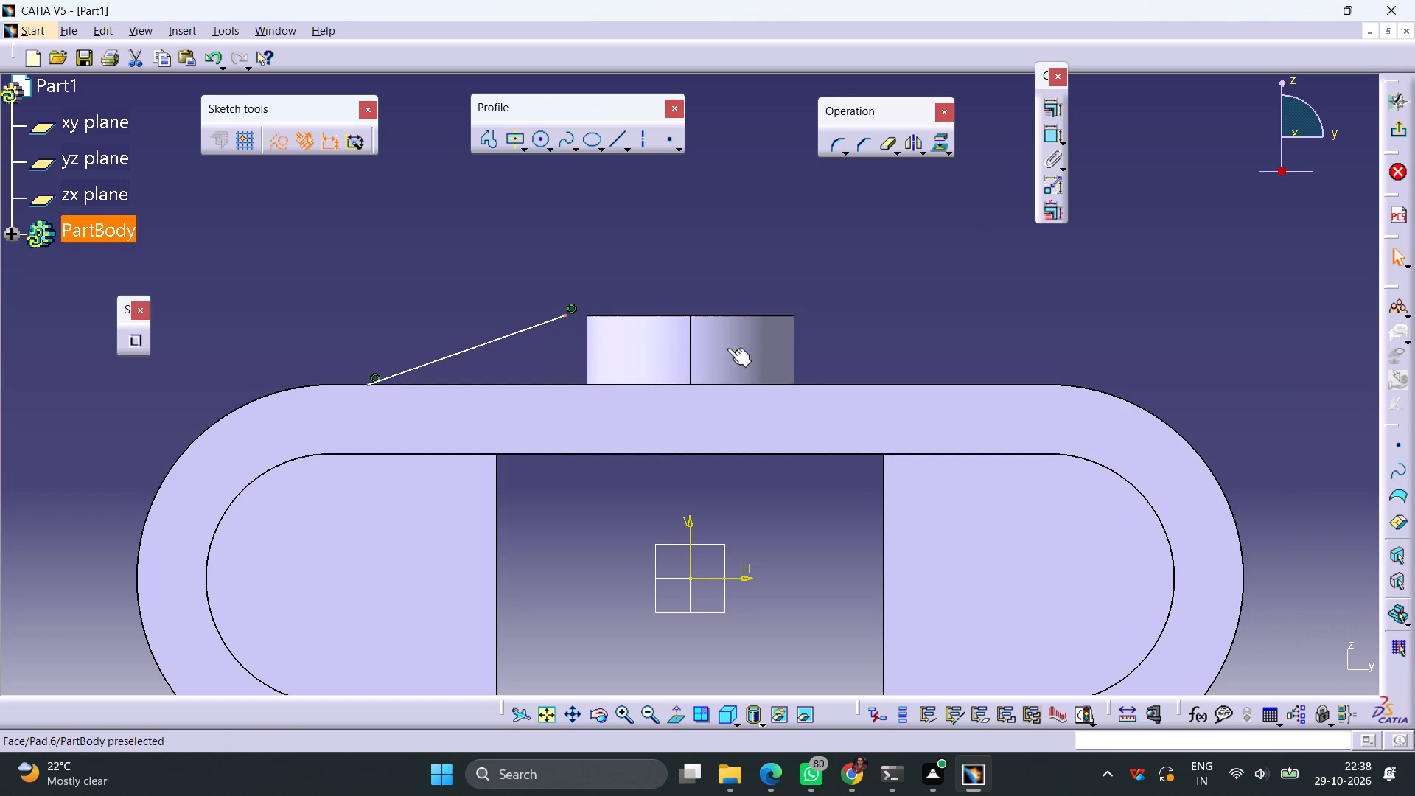
{"action": "left_click", "coordinate": [1044, 137]}
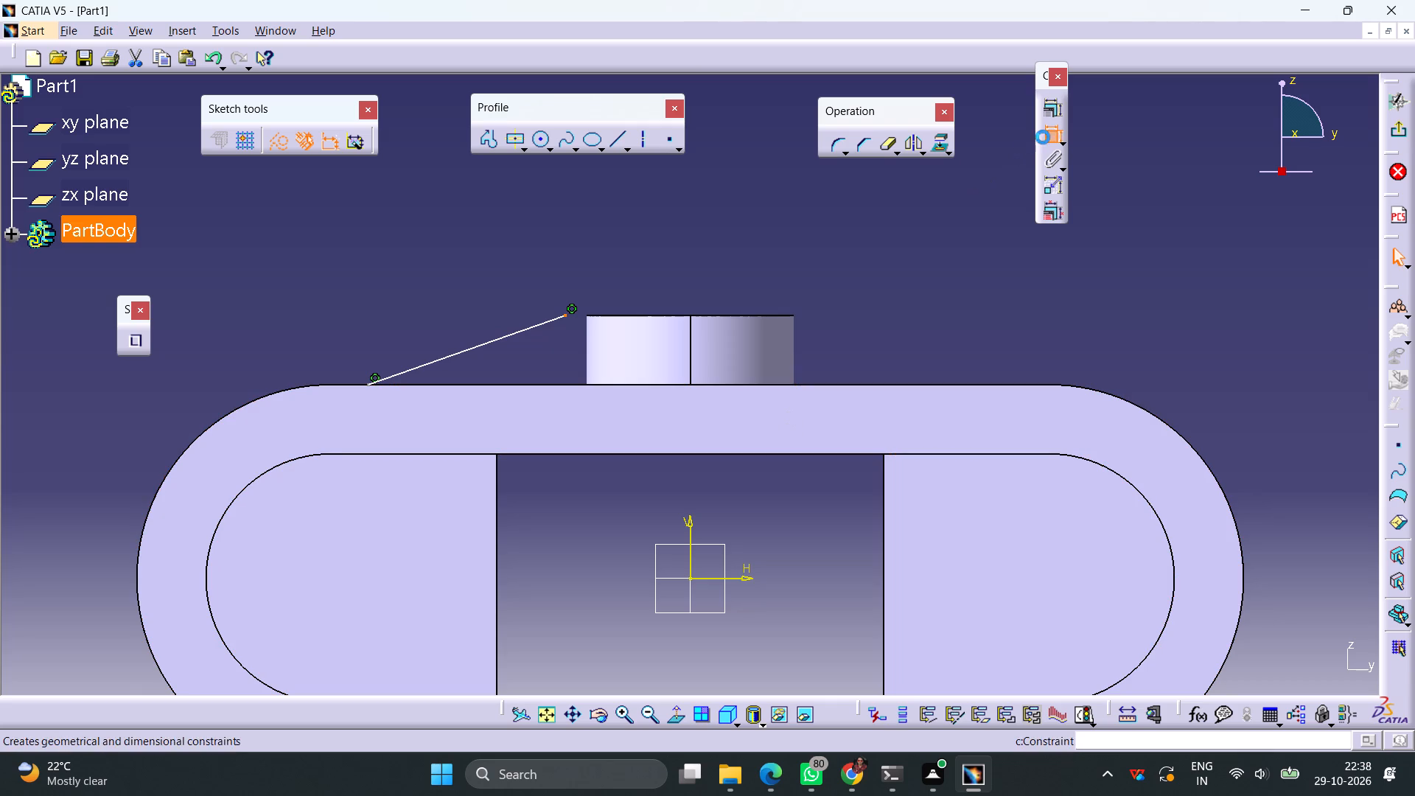
{"action": "left_click", "coordinate": [690, 528]}
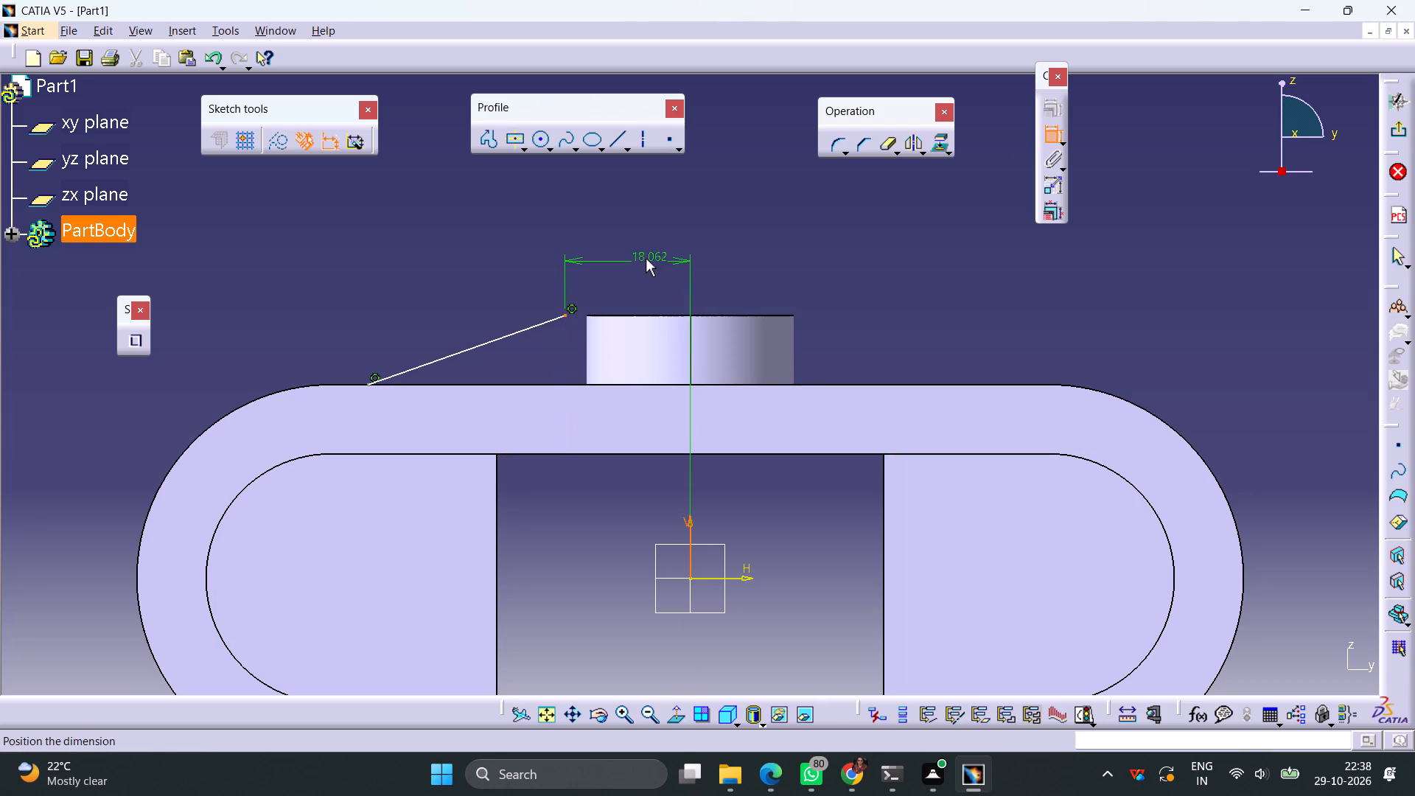
{"action": "left_click", "coordinate": [646, 259]}
{"action": "double_click", "coordinate": [646, 256]}
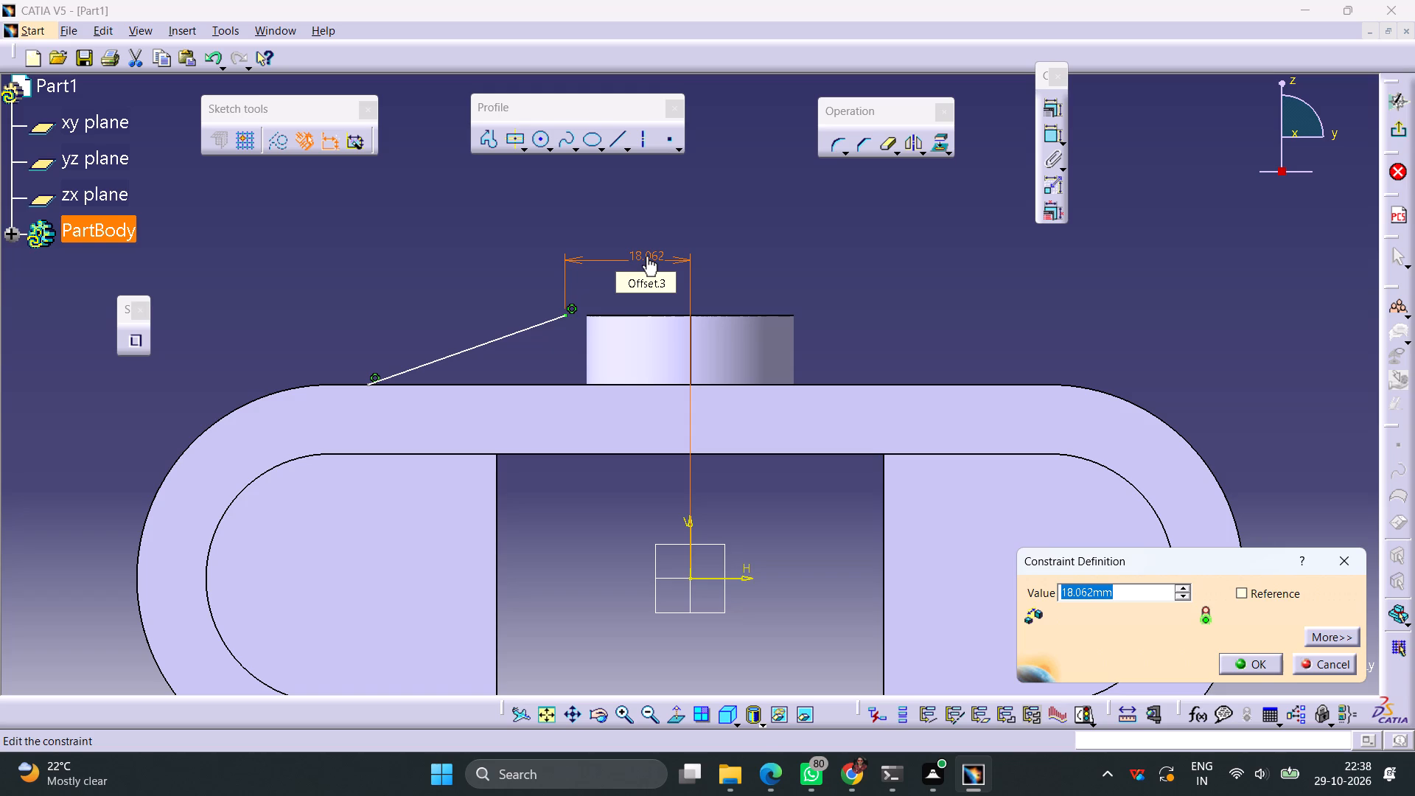
{"action": "type", "text": "14.8"}
{"action": "key", "text": "Return"}
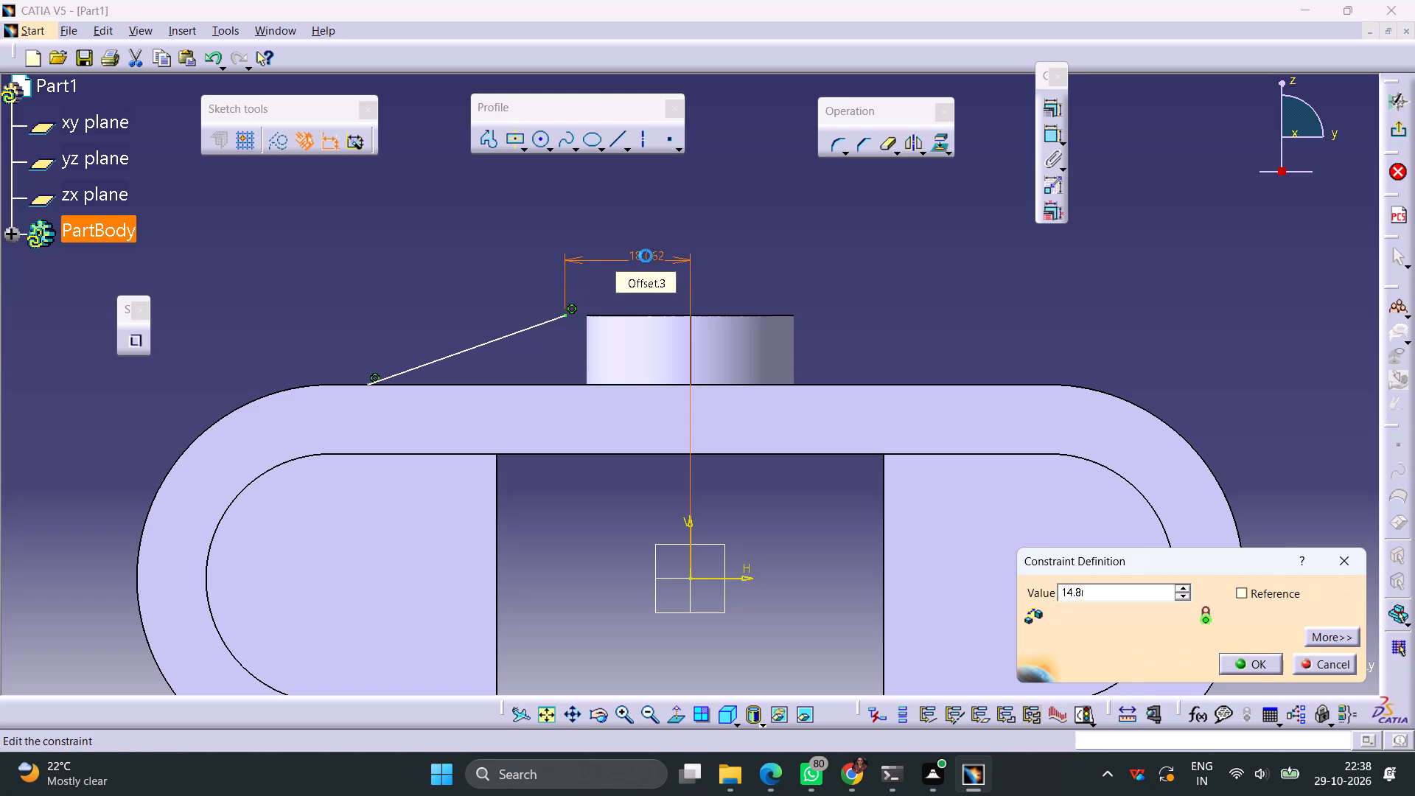
{"action": "left_click", "coordinate": [762, 273]}
Add an angle dimension between the inclined line and the V axis.
{"action": "left_click", "coordinate": [1041, 134]}
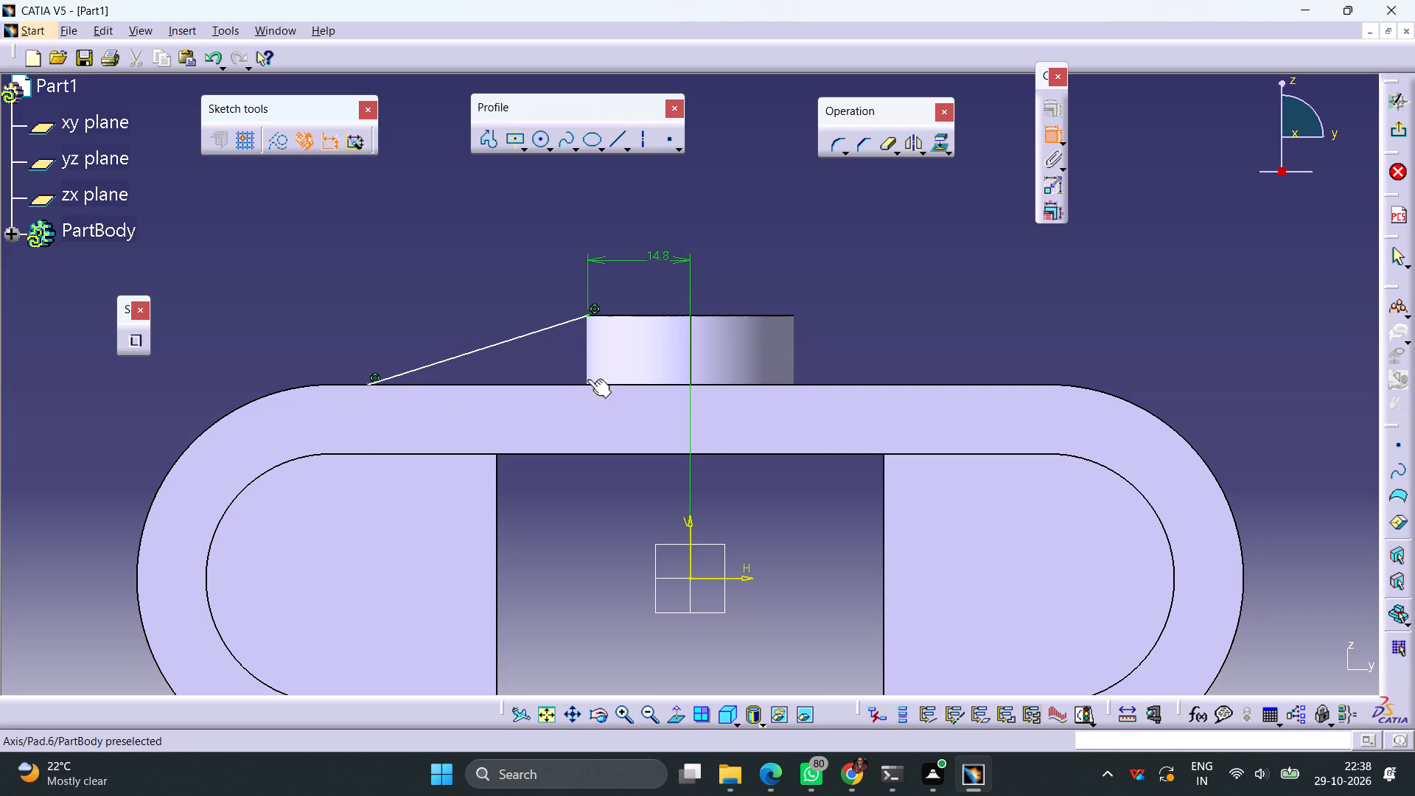
{"action": "left_click", "coordinate": [544, 332]}
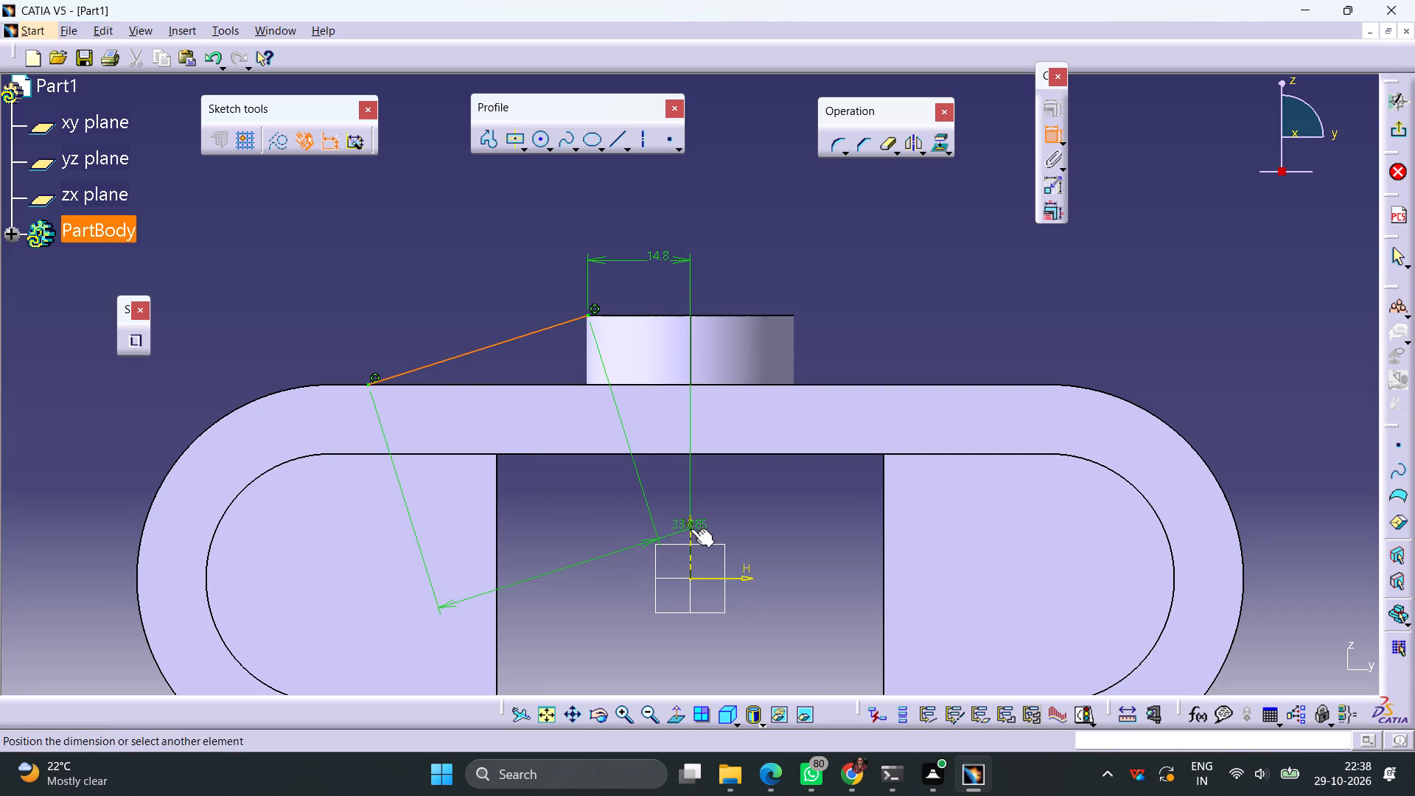
{"action": "left_click", "coordinate": [692, 528]}
{"action": "left_click", "coordinate": [627, 500]}
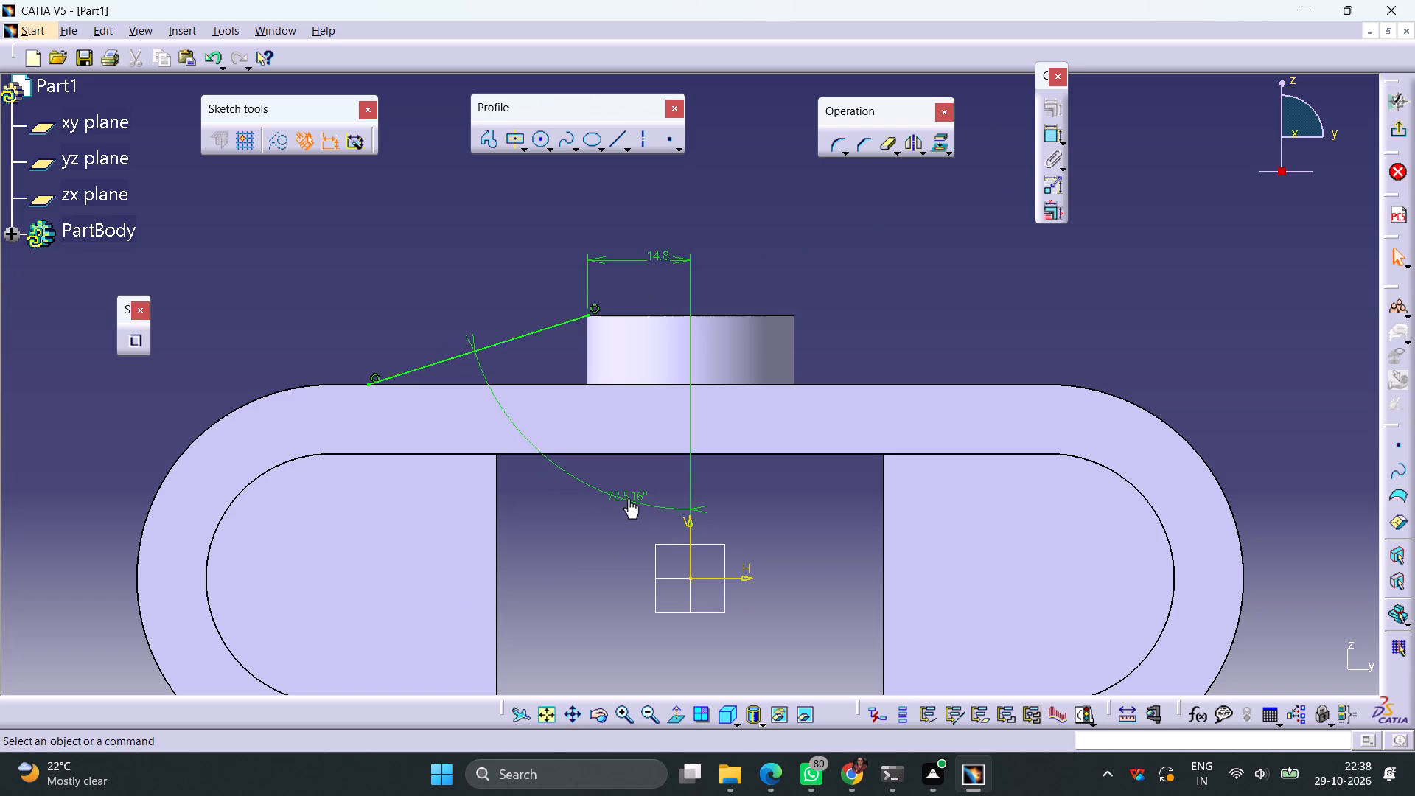
Set the angle between the inclined line and the V axis to 60 degrees.
{"action": "double_click", "coordinate": [632, 495]}
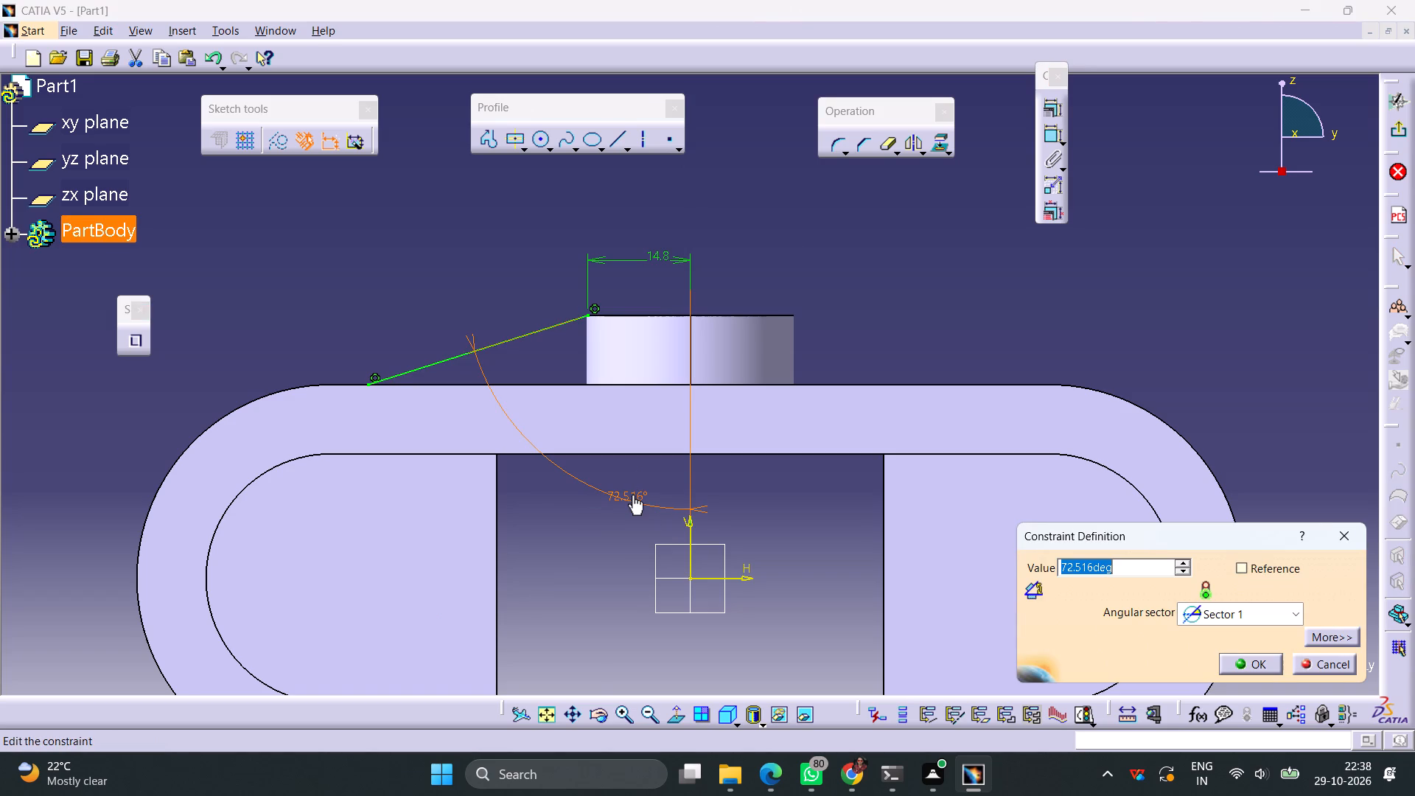
{"action": "type", "text": "60"}
{"action": "key", "text": "Return"}
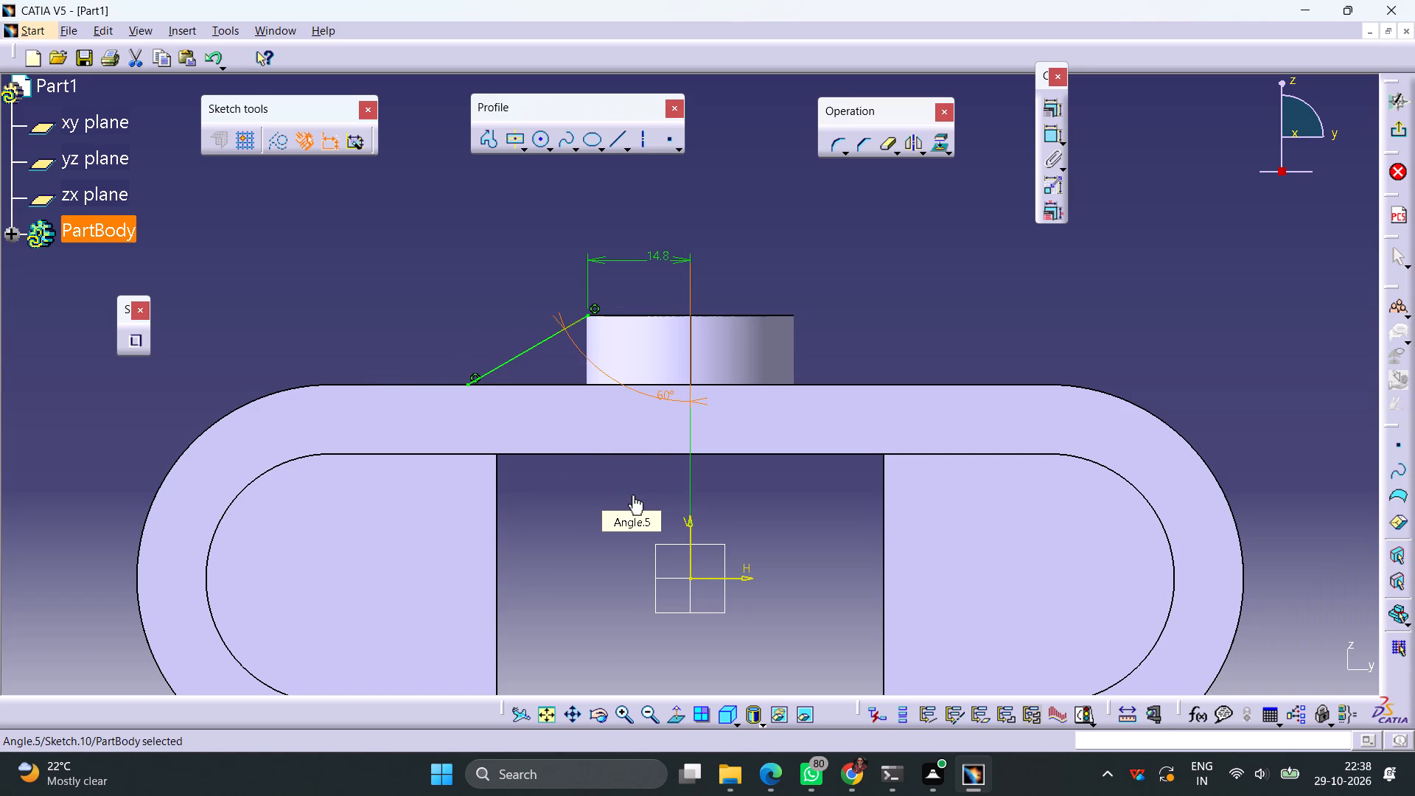
{"action": "left_click", "coordinate": [884, 285]}
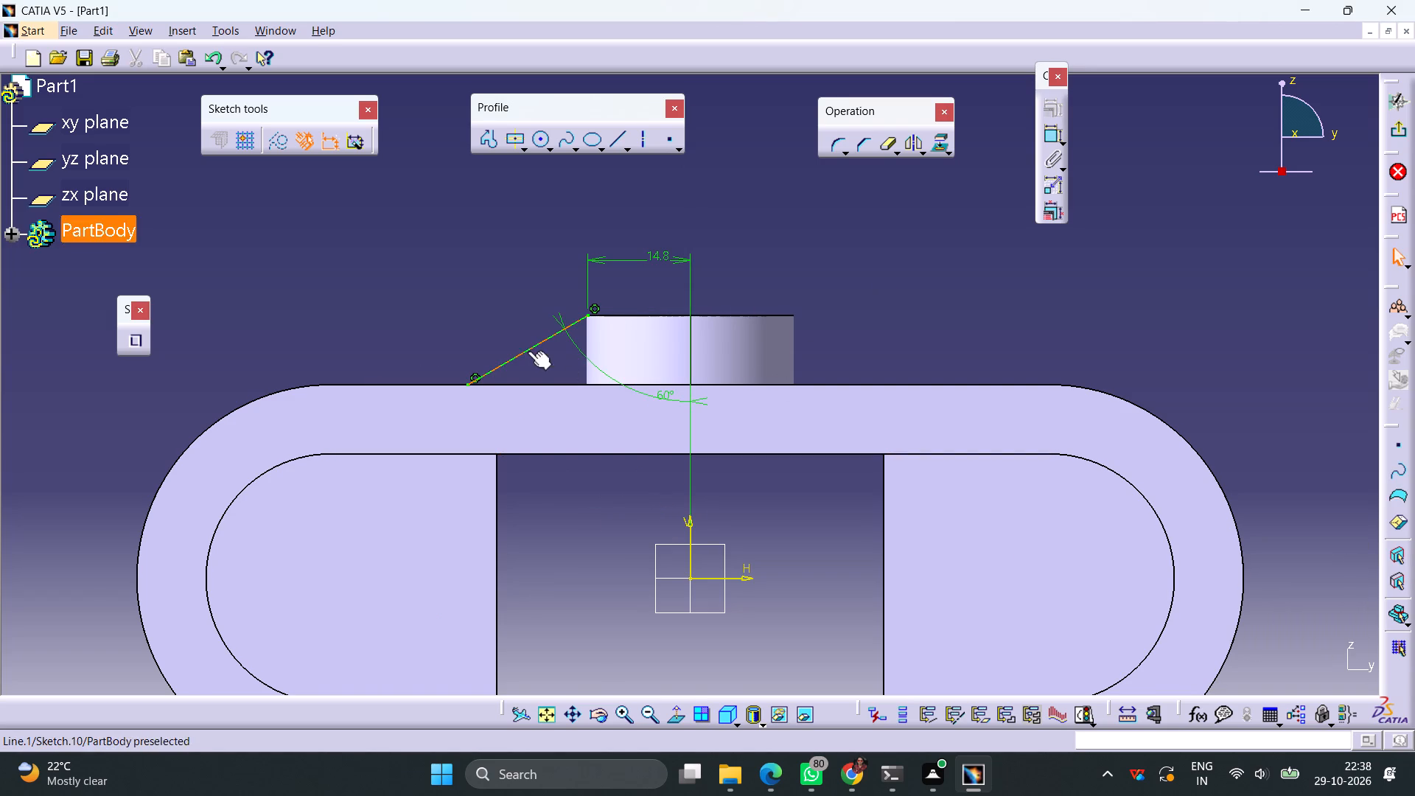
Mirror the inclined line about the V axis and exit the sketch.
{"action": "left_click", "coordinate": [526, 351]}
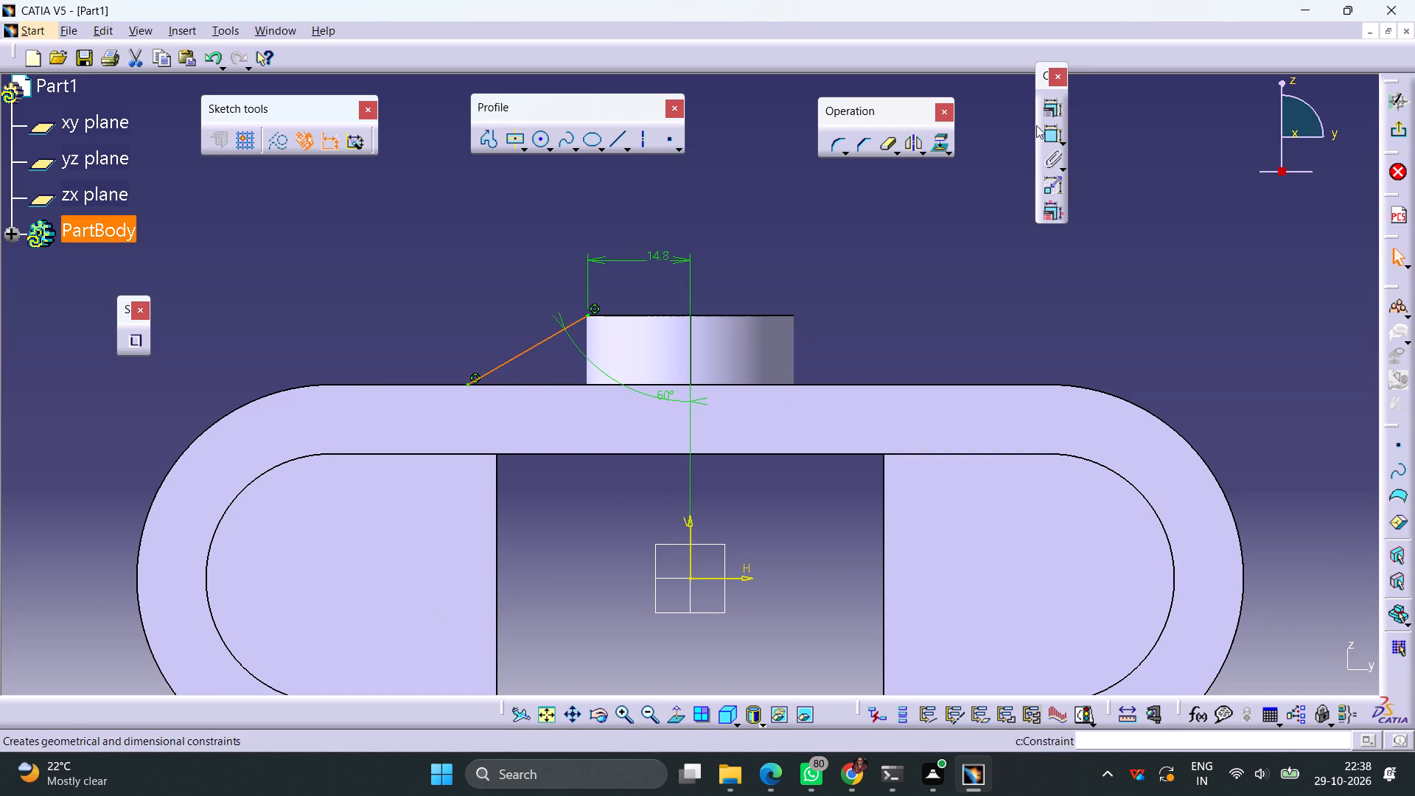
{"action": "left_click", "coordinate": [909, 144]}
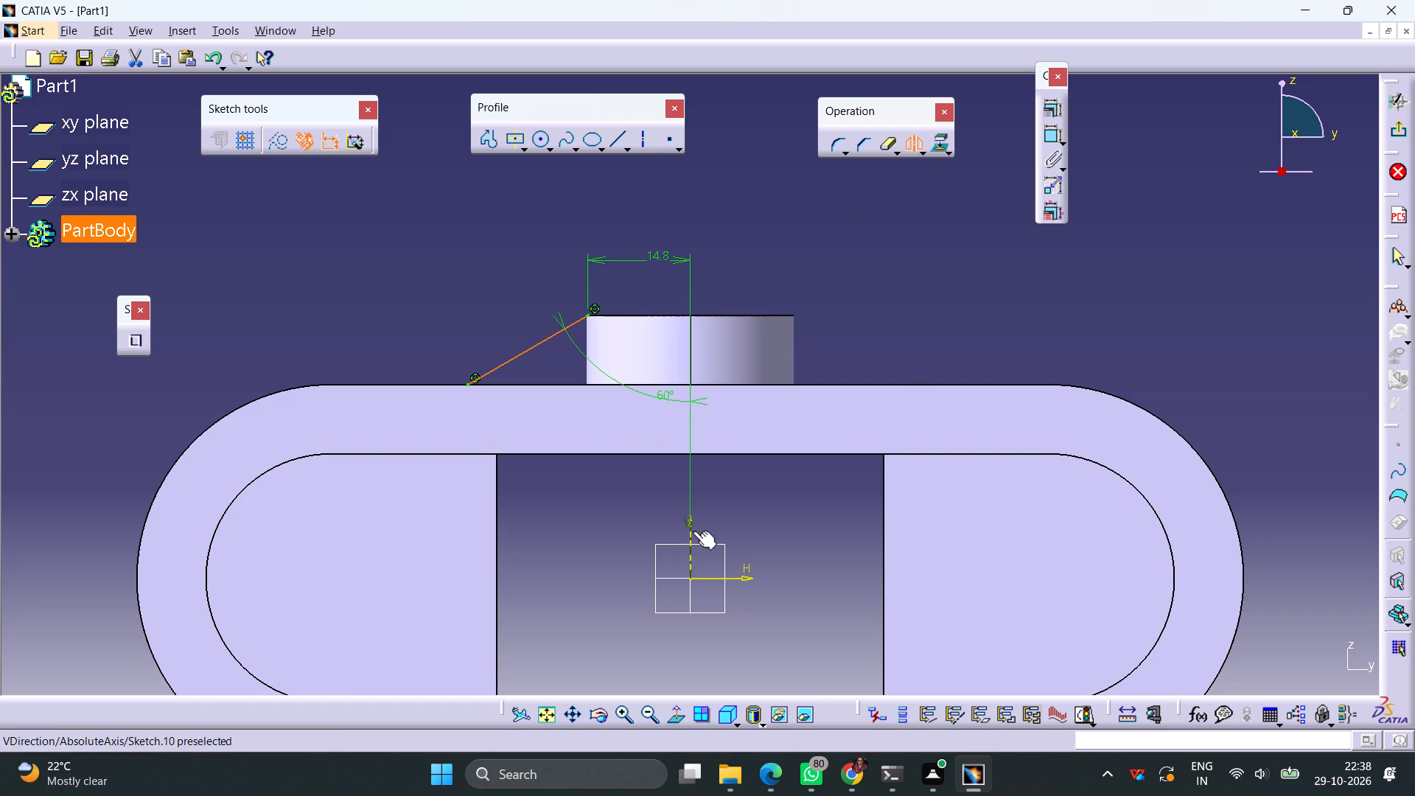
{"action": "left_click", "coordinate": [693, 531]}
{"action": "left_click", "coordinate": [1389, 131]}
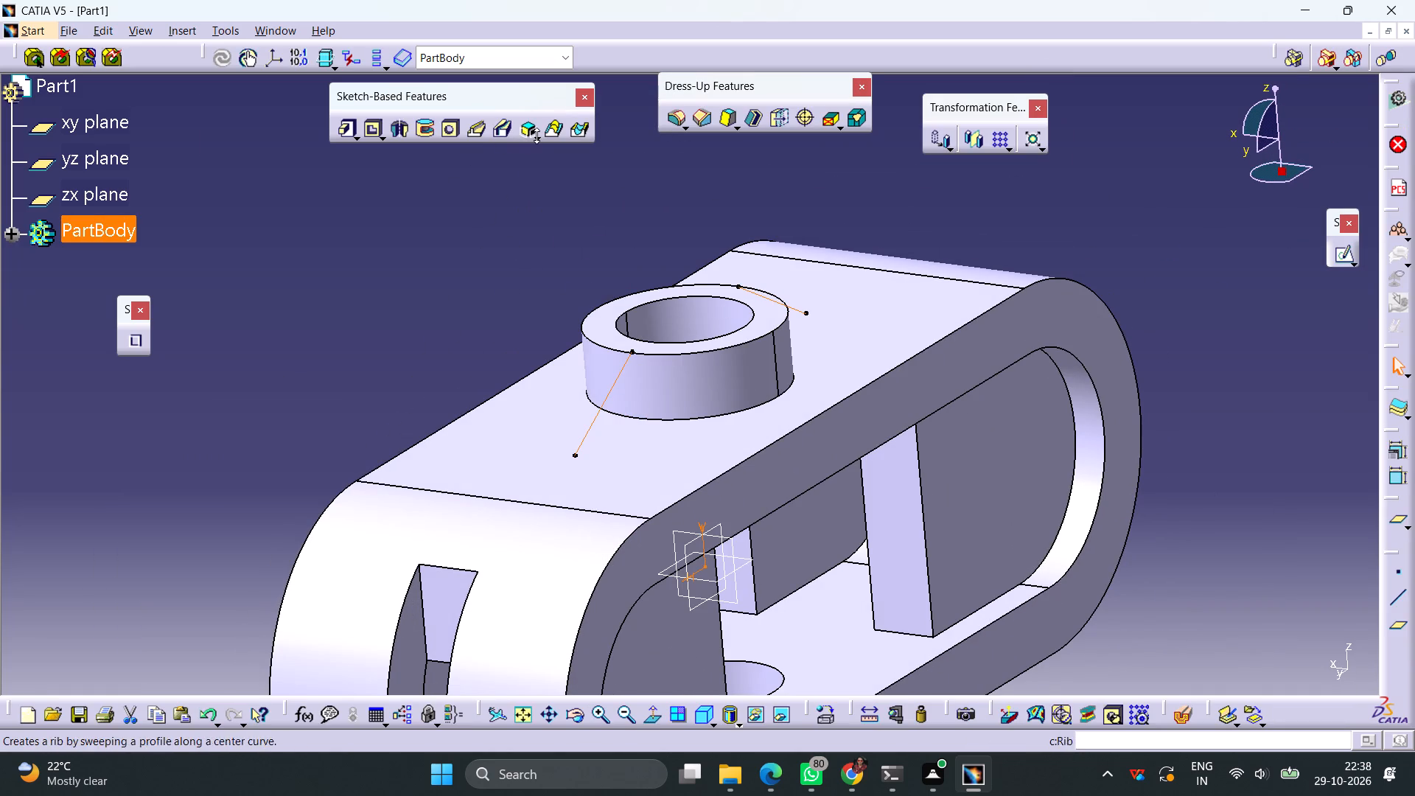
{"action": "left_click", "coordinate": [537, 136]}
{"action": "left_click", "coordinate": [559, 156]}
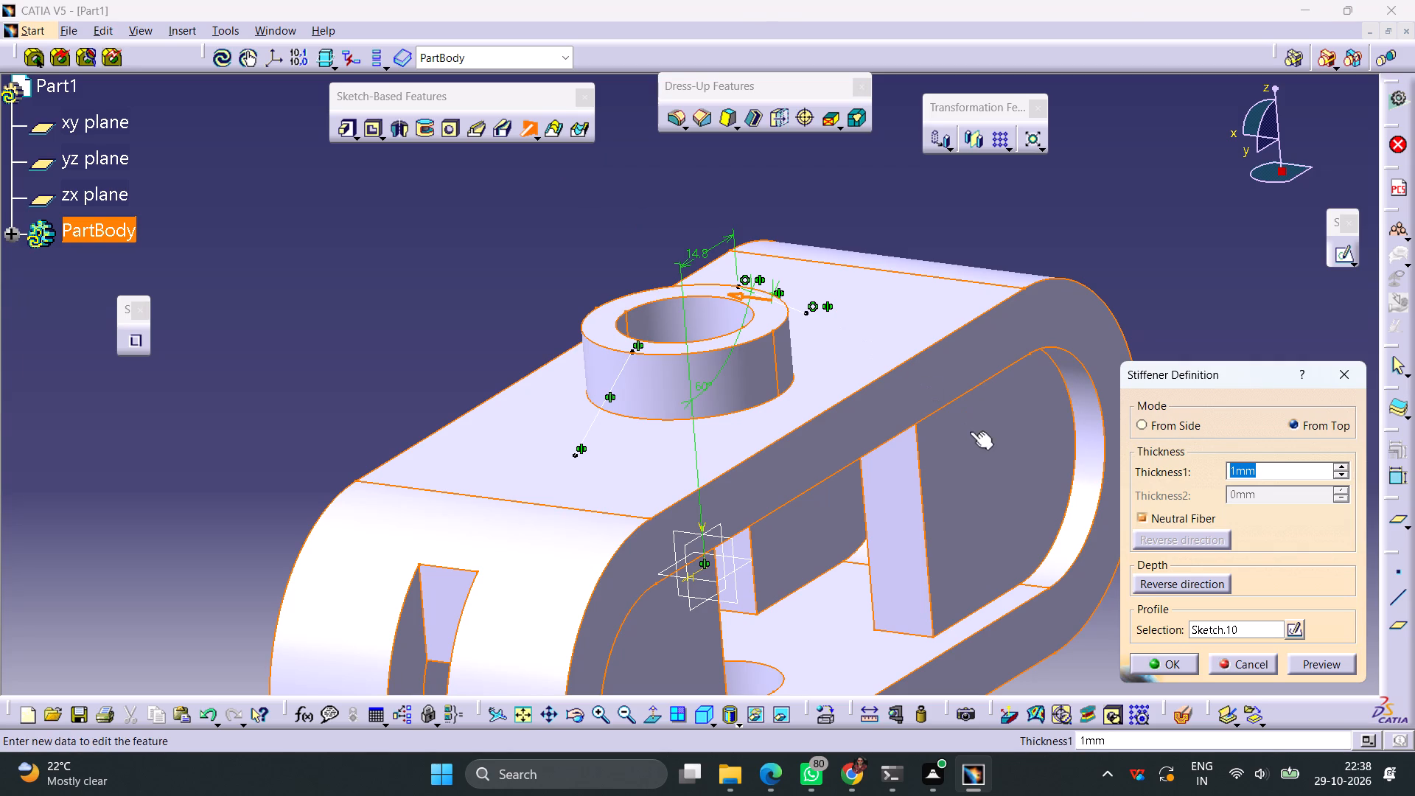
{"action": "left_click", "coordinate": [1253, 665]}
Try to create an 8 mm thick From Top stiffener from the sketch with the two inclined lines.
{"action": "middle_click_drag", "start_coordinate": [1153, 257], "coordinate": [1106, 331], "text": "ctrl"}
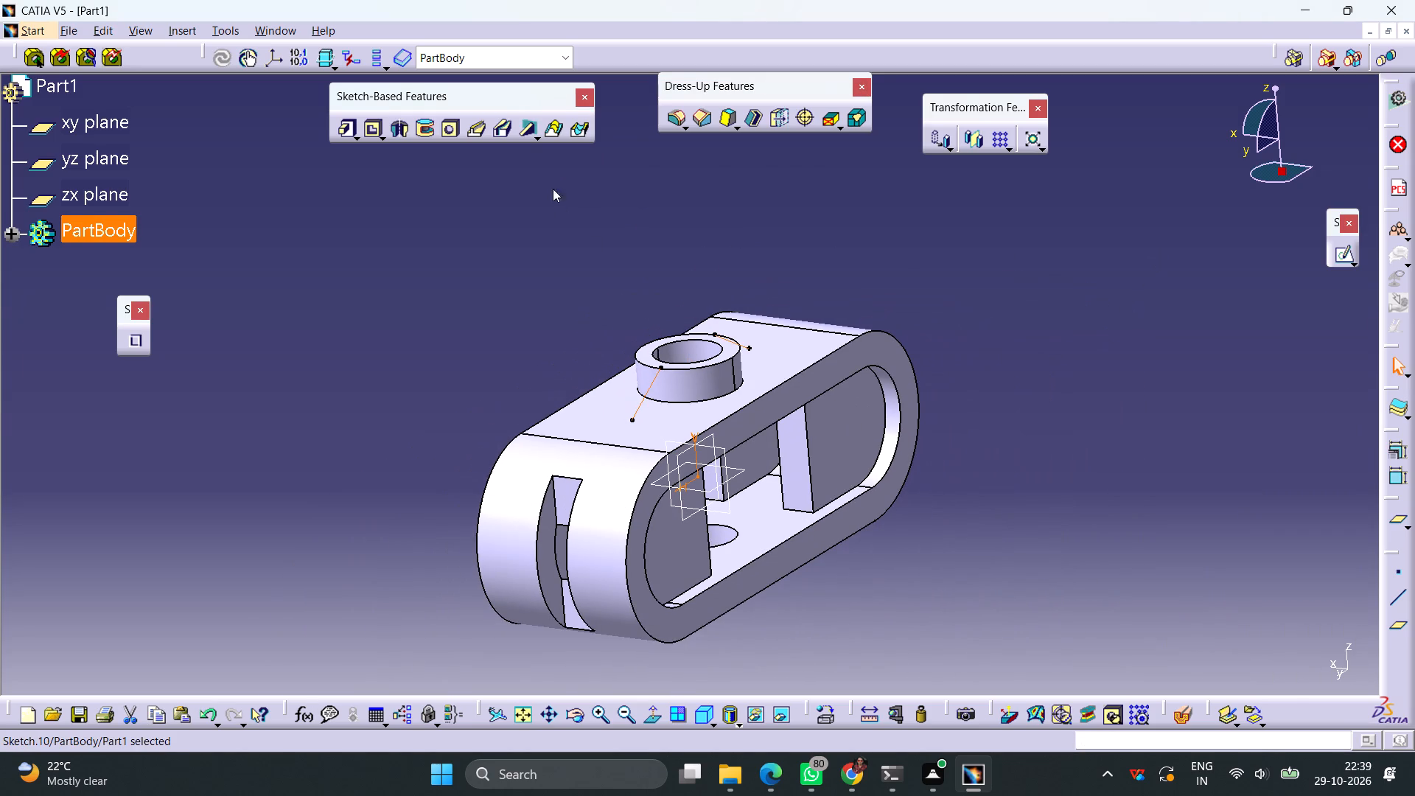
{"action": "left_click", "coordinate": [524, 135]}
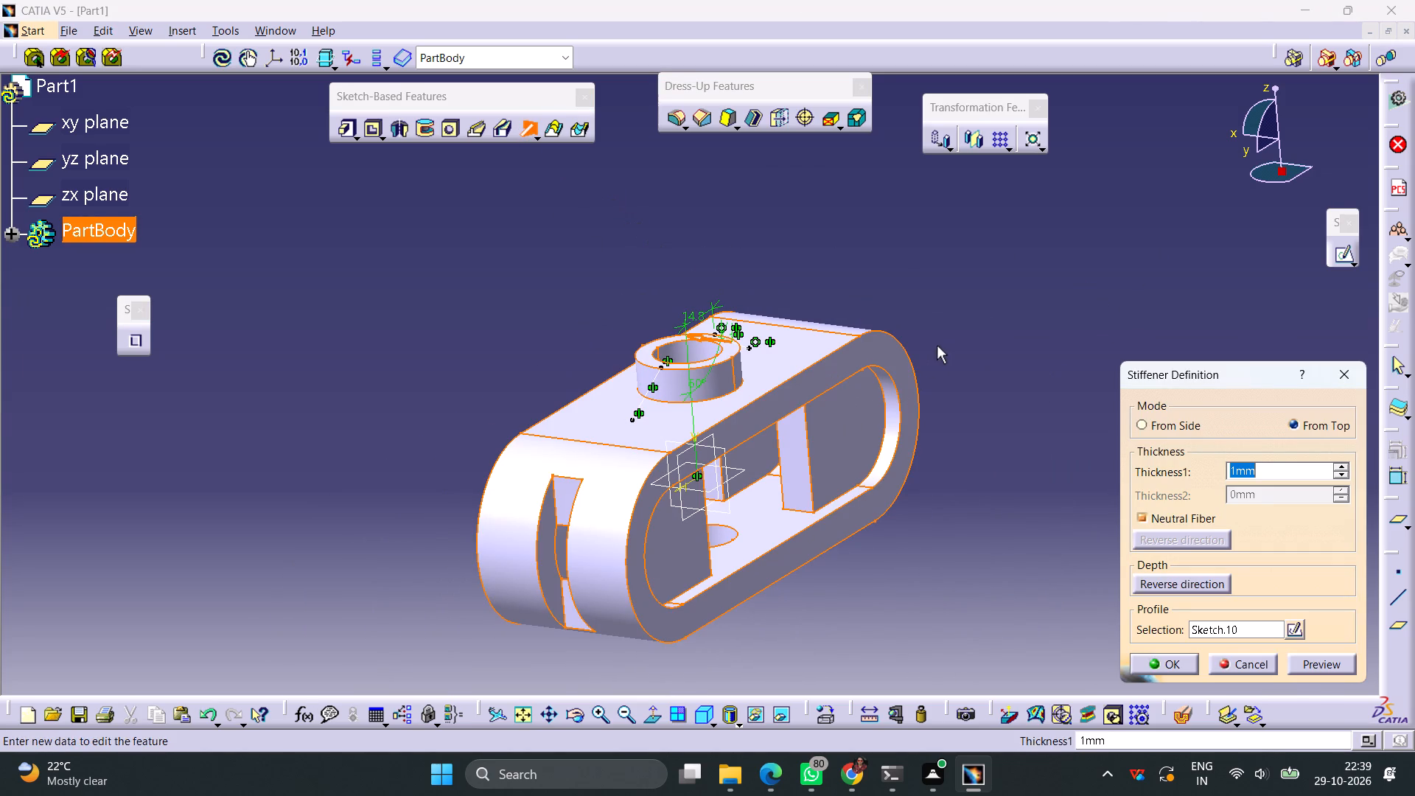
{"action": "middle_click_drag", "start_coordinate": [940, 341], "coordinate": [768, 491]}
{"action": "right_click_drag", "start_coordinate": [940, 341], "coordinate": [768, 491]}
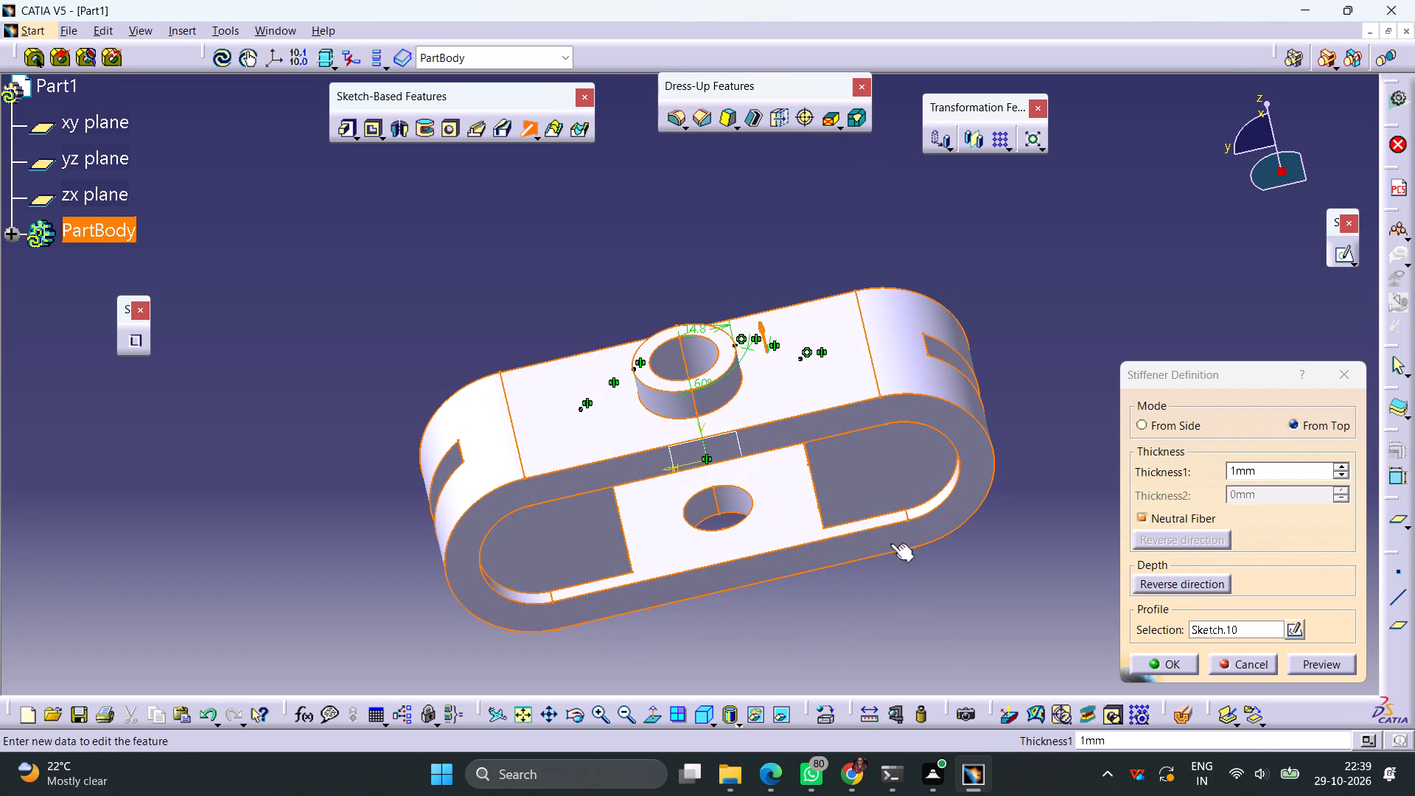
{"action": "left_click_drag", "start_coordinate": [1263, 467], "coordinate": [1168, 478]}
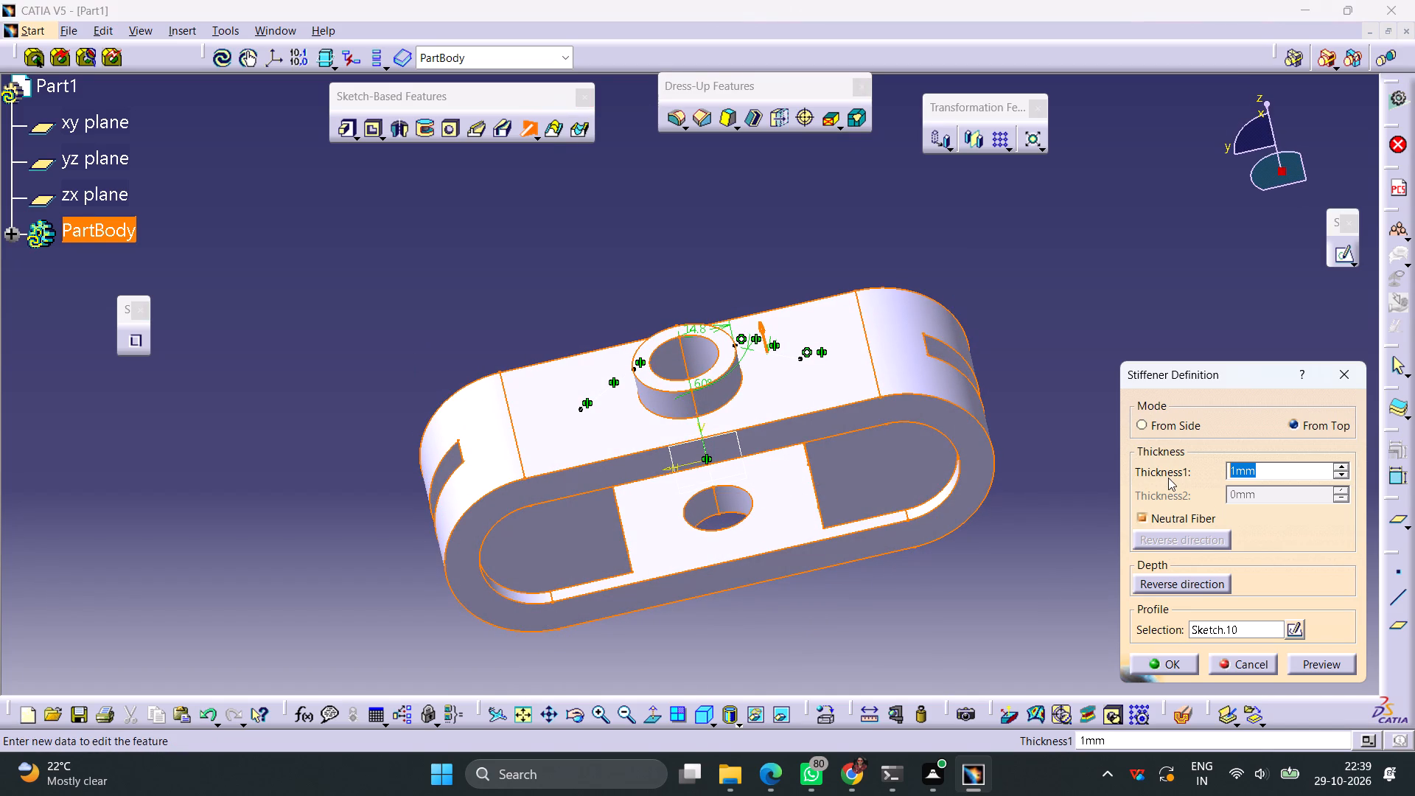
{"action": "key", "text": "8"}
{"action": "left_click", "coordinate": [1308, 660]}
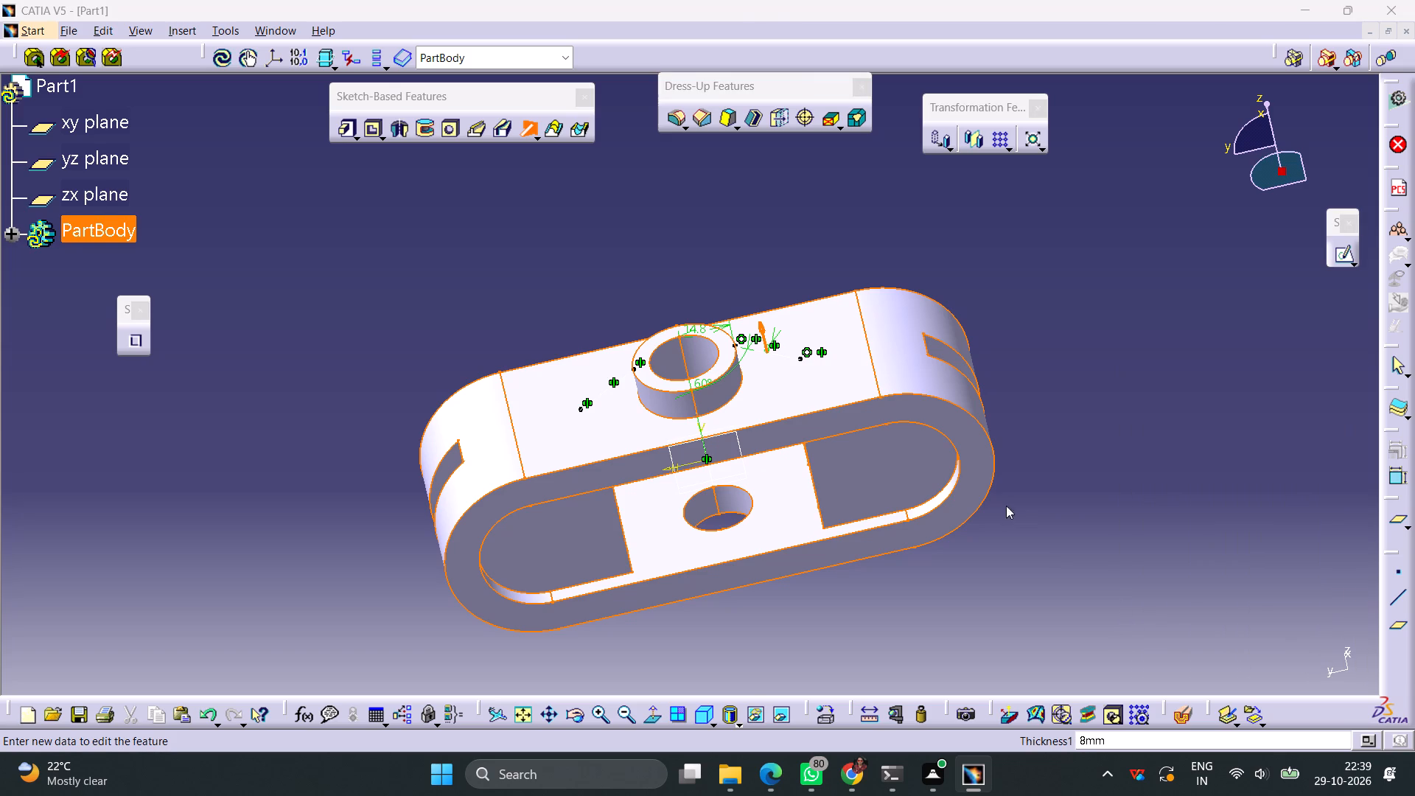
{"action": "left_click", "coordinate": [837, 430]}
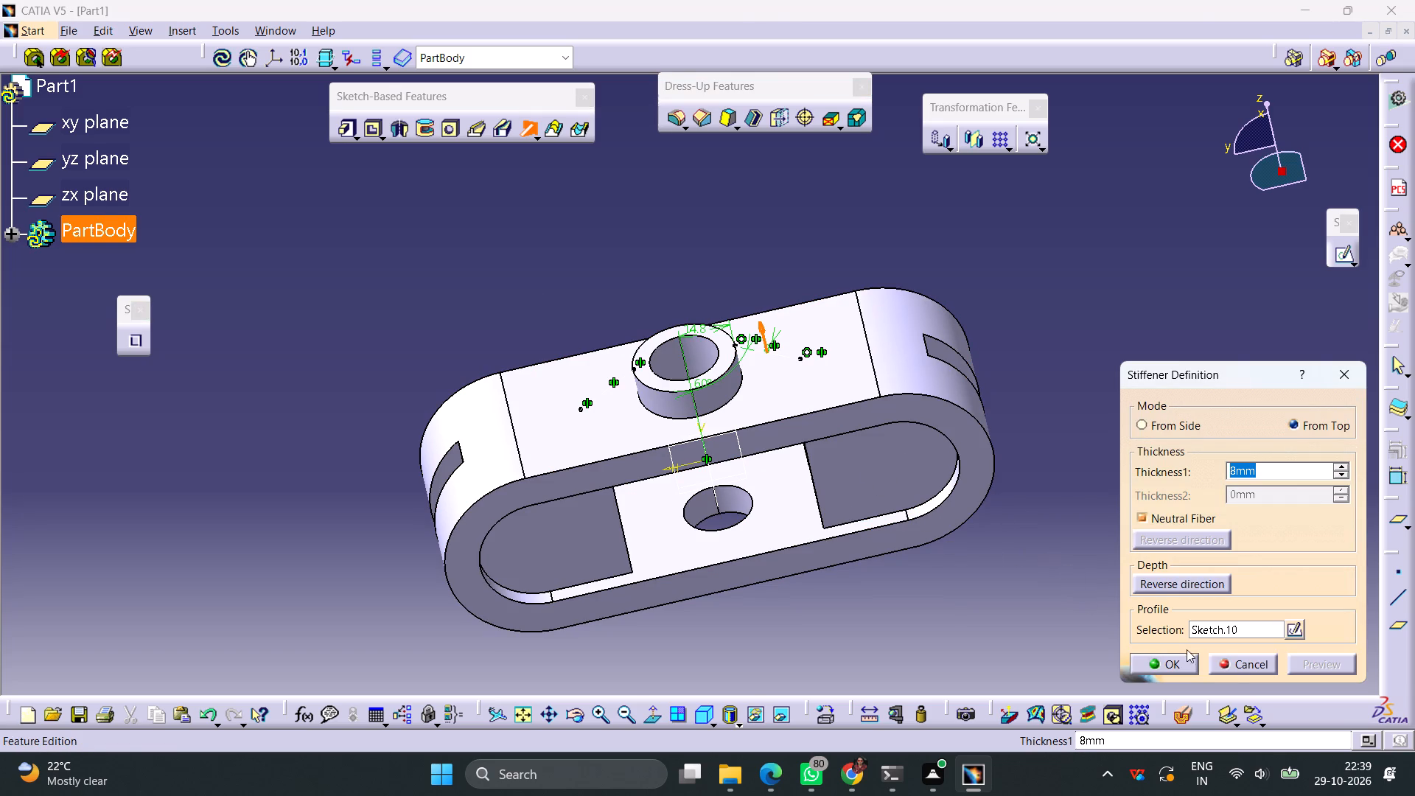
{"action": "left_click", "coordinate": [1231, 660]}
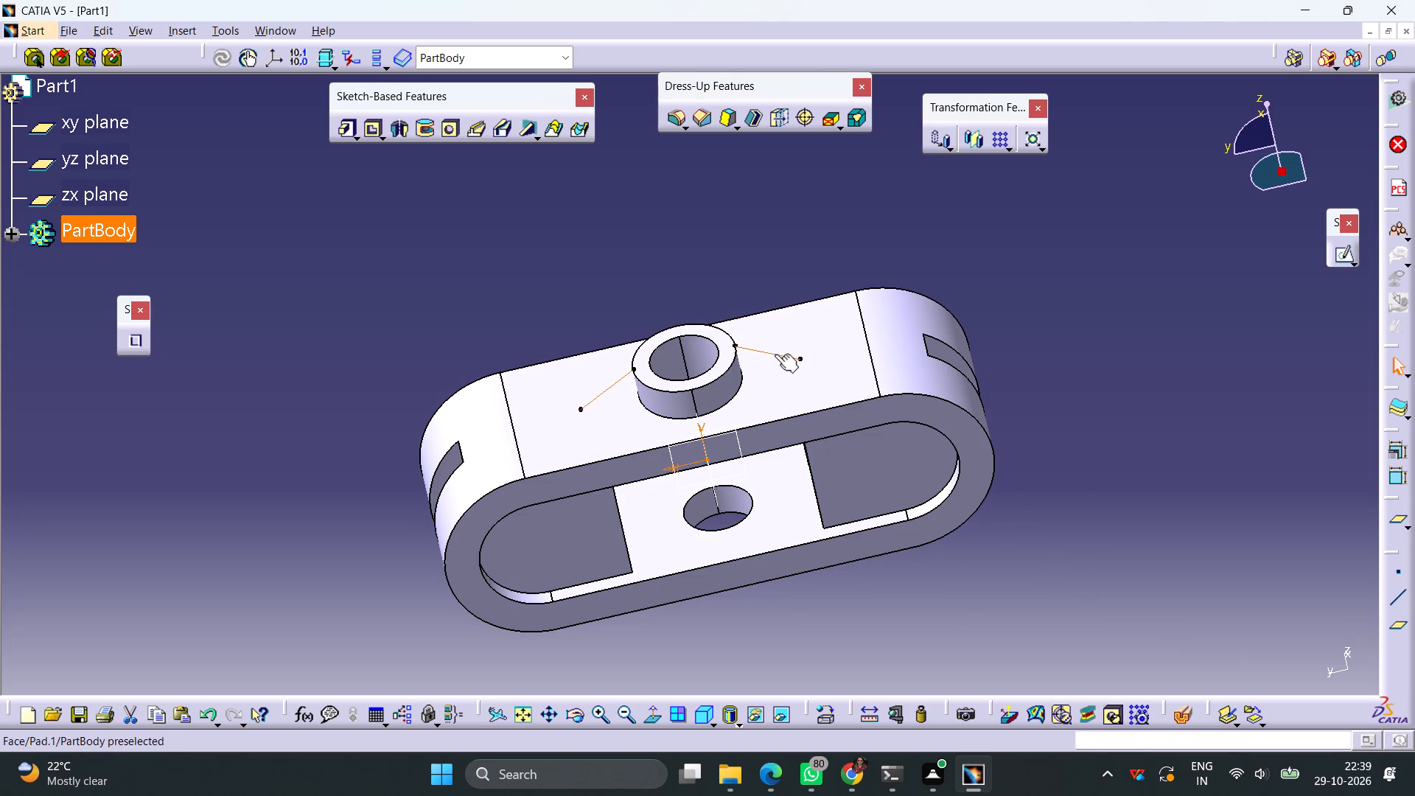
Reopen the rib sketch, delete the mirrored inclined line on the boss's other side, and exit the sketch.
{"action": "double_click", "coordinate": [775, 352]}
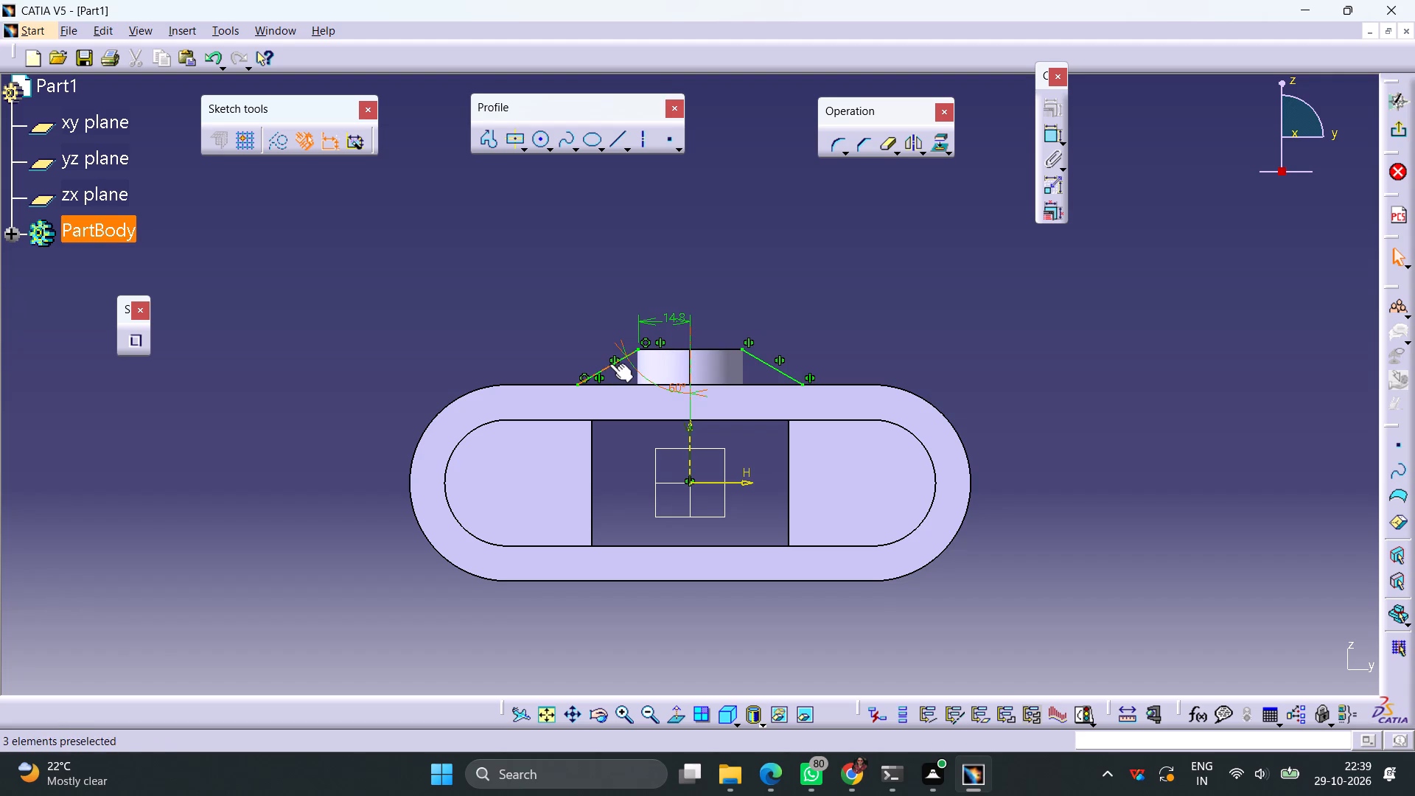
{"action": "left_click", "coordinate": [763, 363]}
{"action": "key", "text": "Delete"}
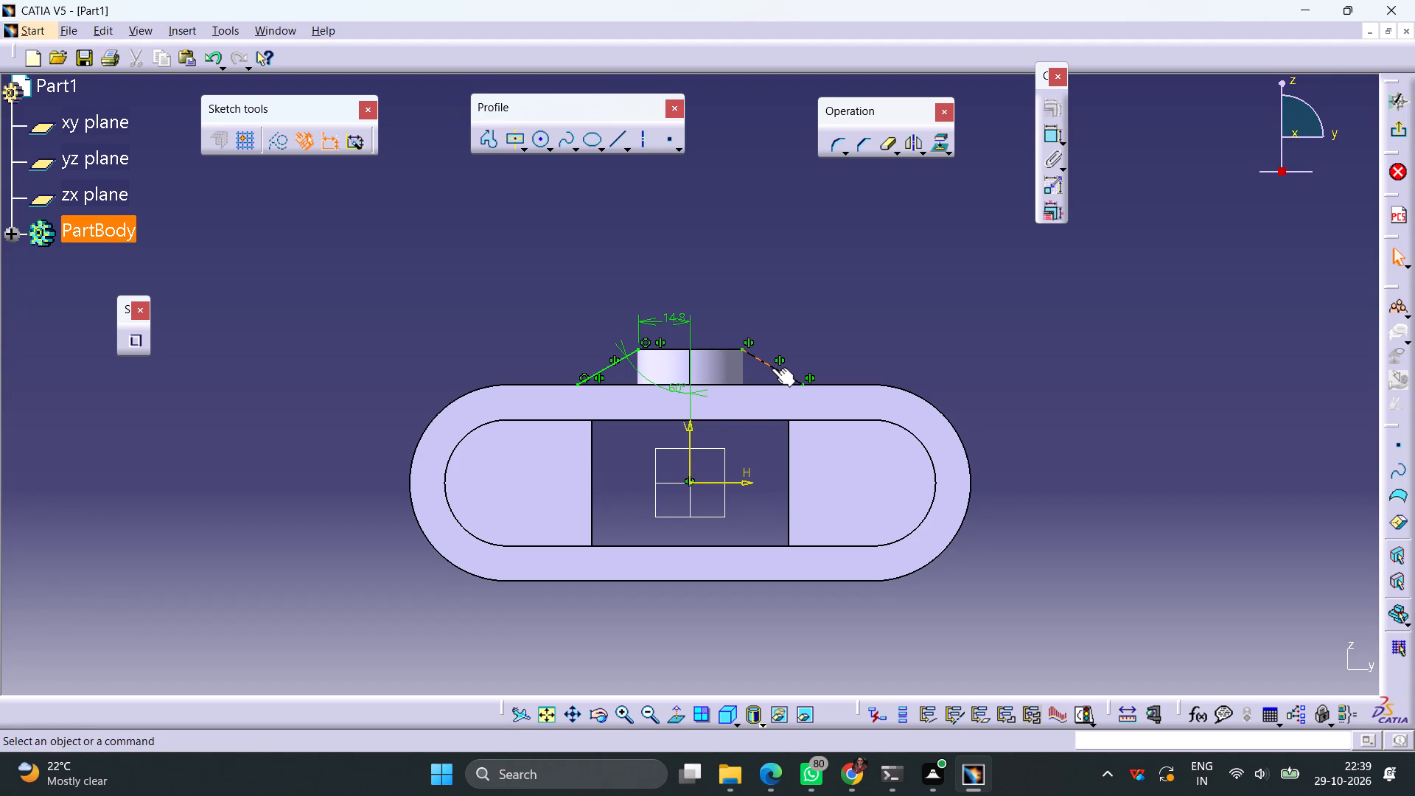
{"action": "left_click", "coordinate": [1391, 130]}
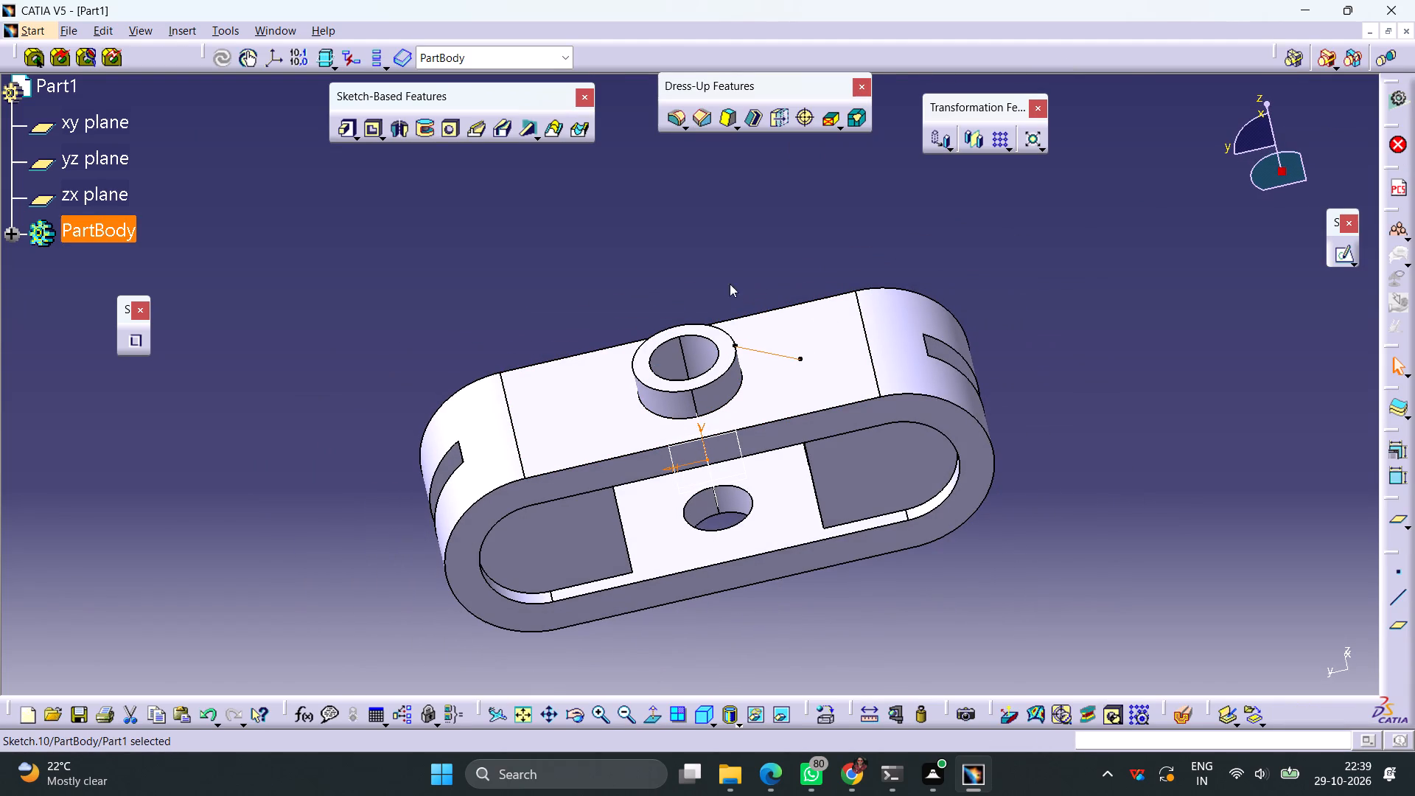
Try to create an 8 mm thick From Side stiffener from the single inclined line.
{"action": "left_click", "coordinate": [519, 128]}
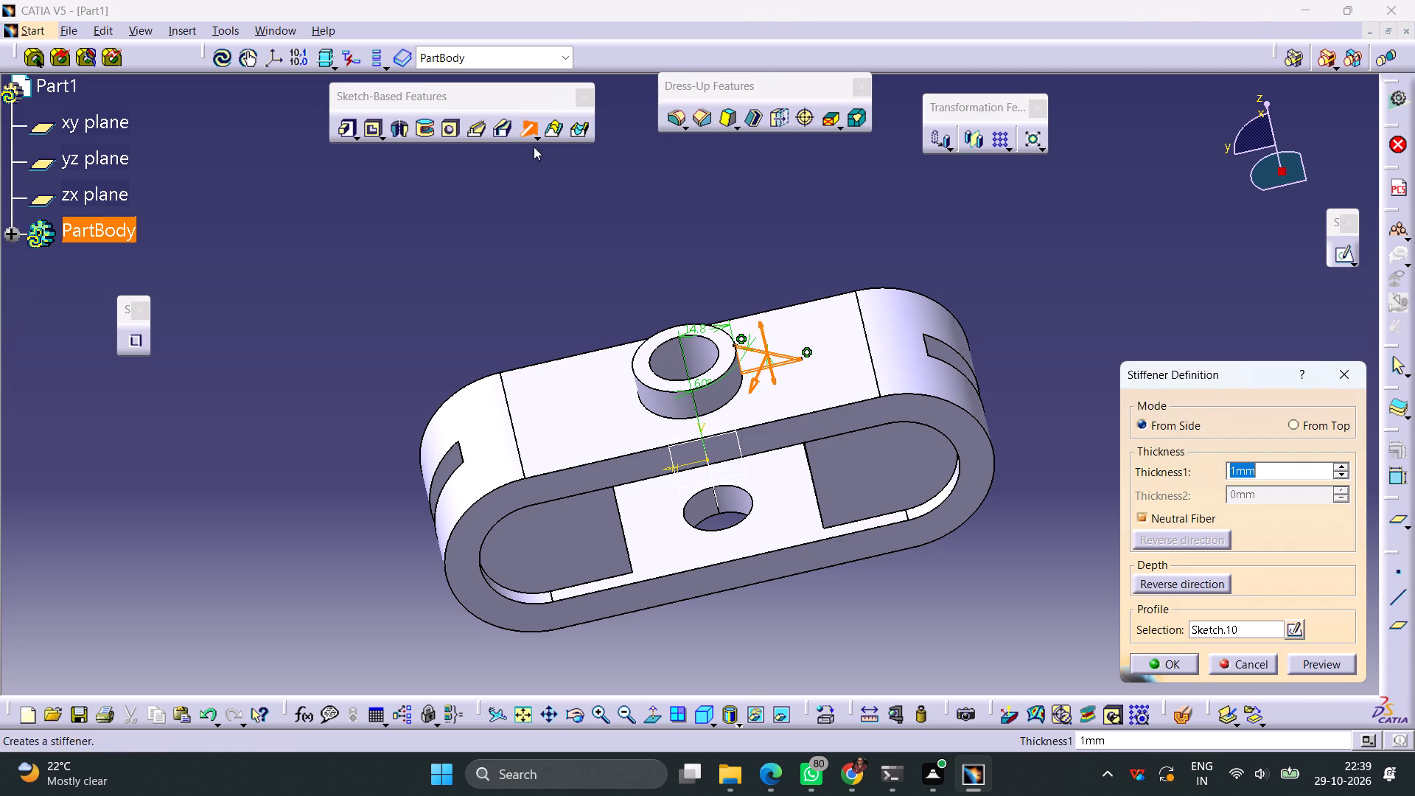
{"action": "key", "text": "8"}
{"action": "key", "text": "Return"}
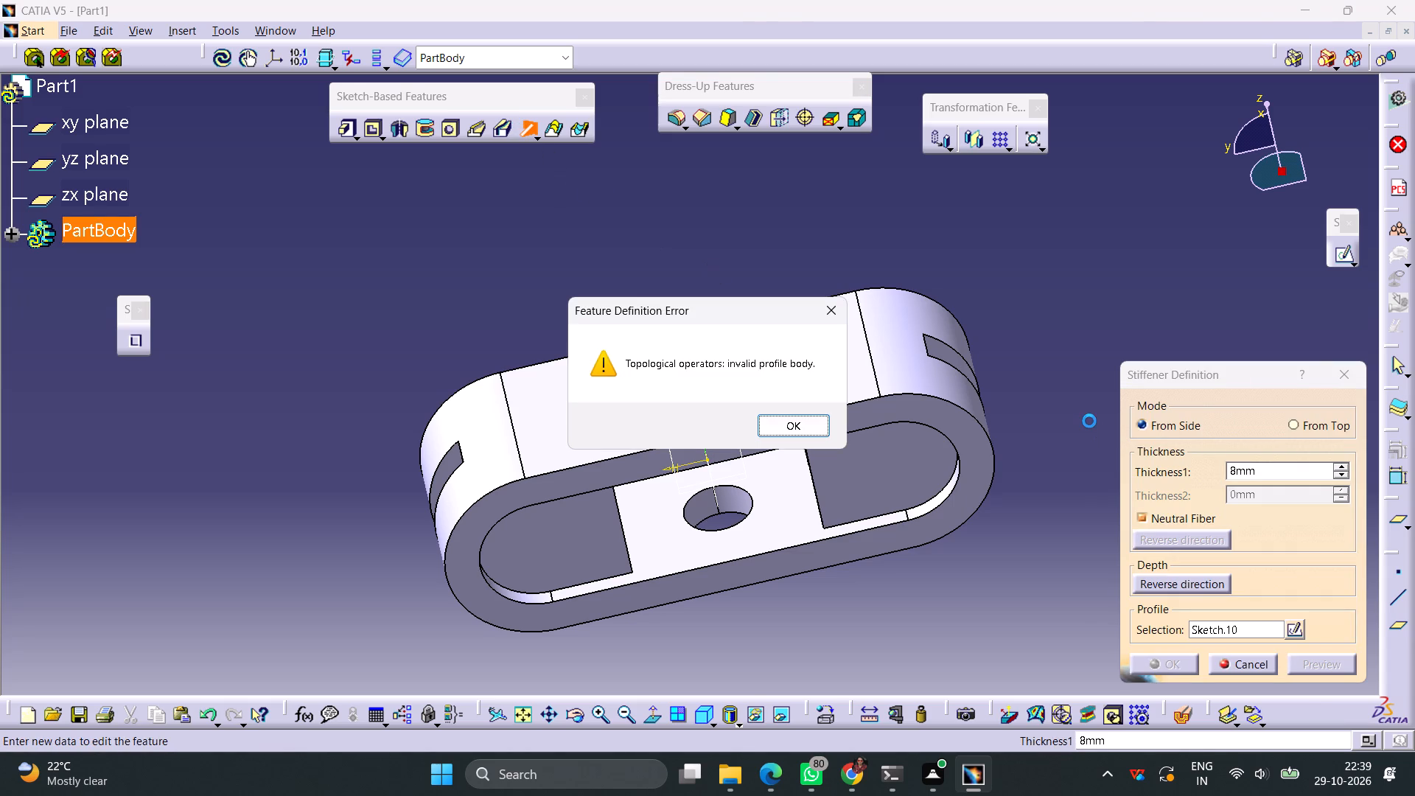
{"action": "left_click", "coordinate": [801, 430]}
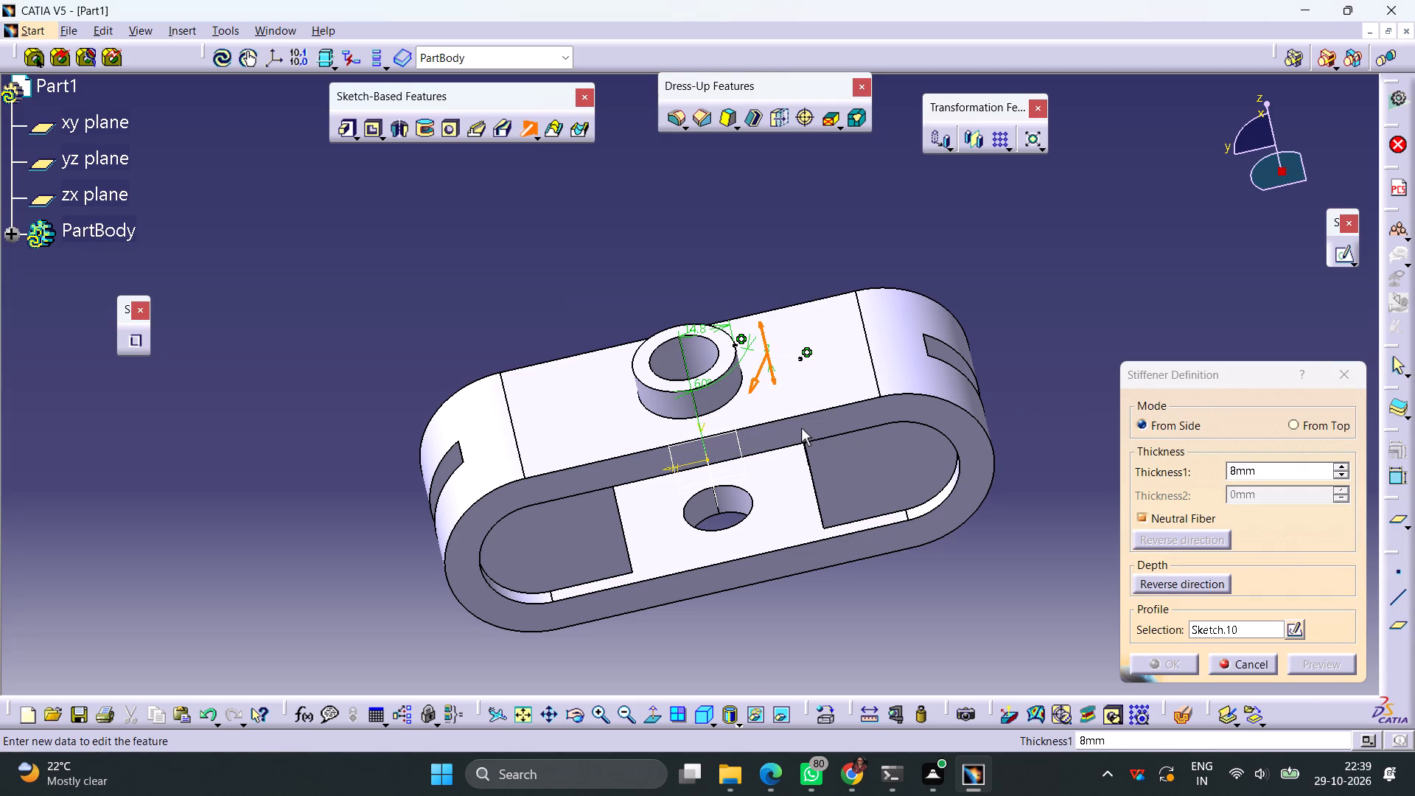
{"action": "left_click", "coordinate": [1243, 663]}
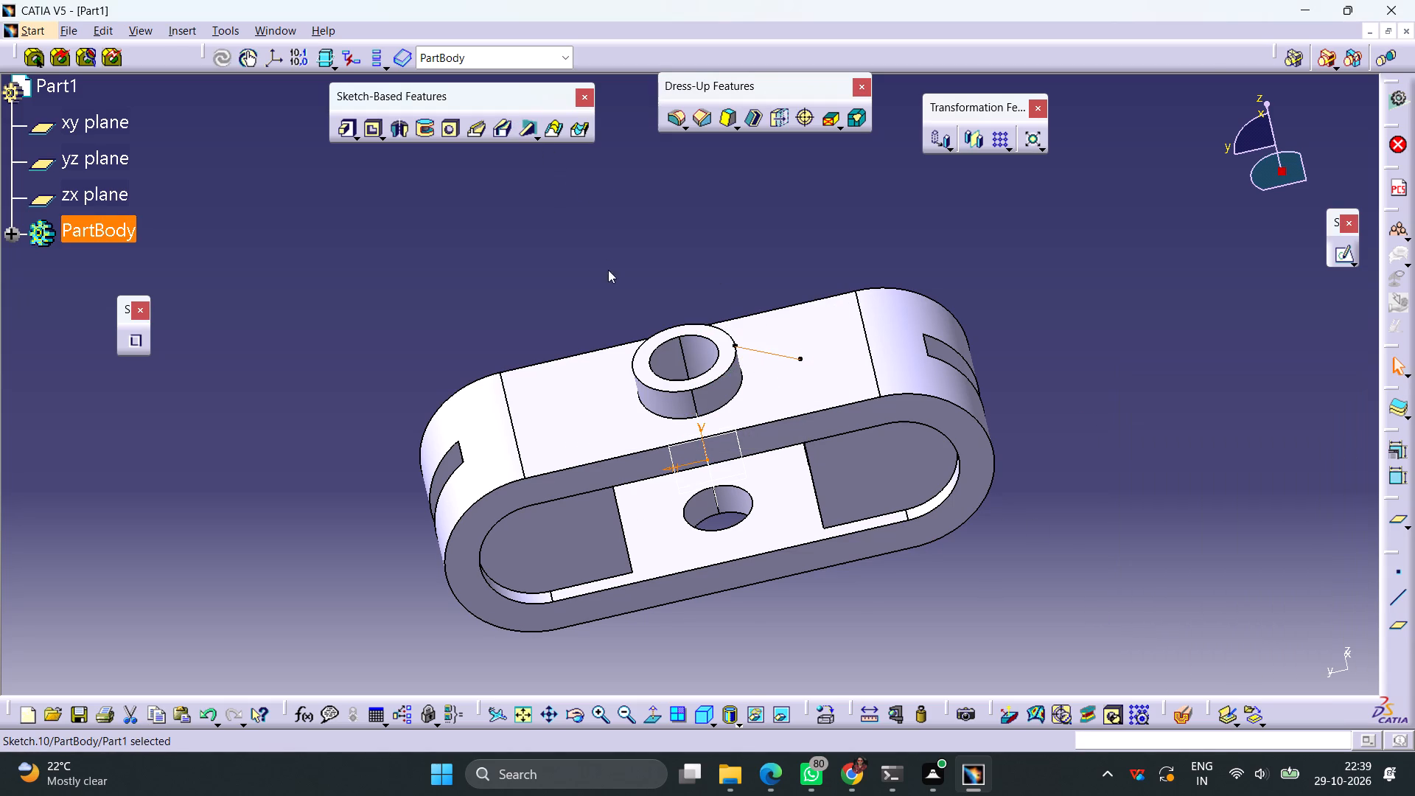
In the rib sketch, set the distance from the line's upper endpoint to the V axis to 14 mm and exit.
{"action": "double_click", "coordinate": [755, 352]}
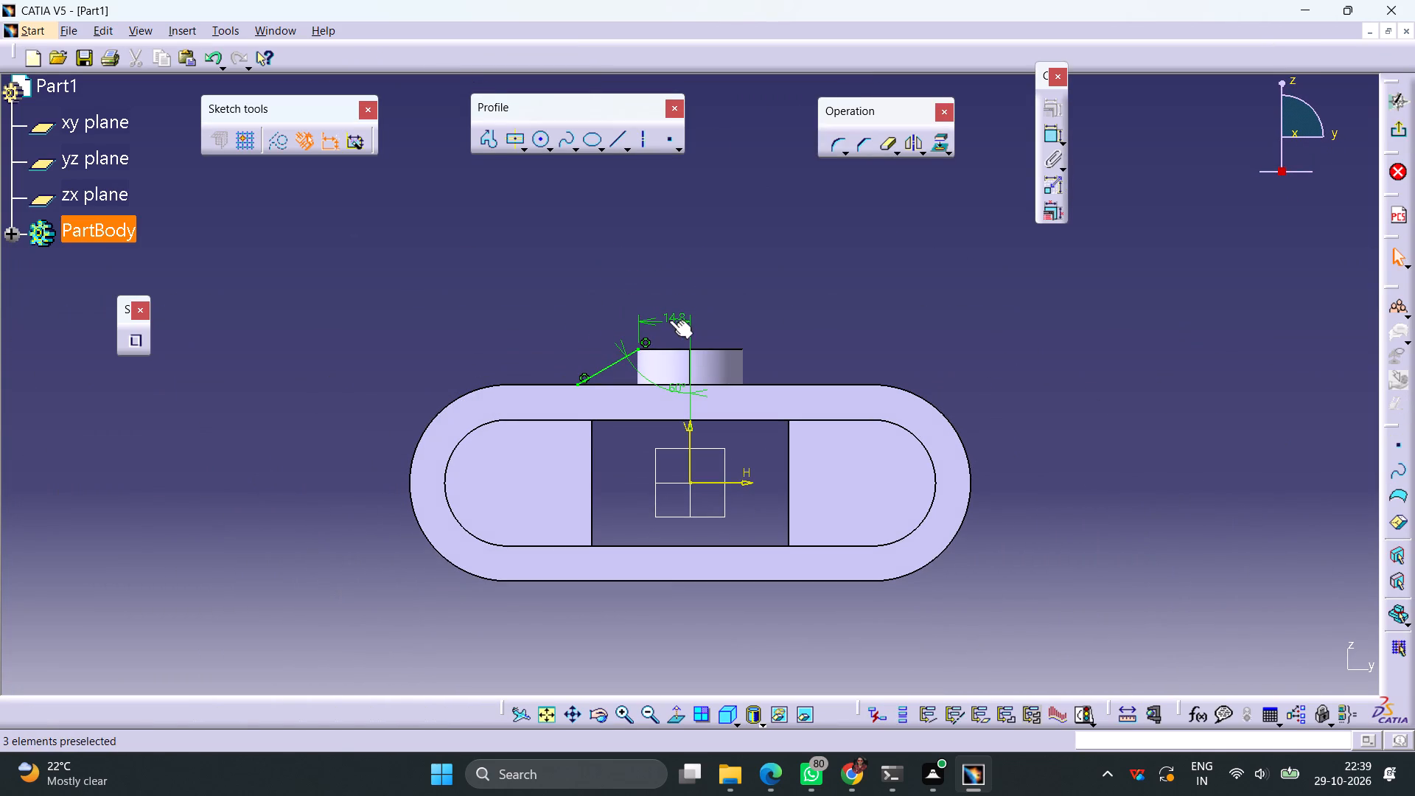
{"action": "left_click", "coordinate": [672, 318]}
{"action": "double_click", "coordinate": [673, 318]}
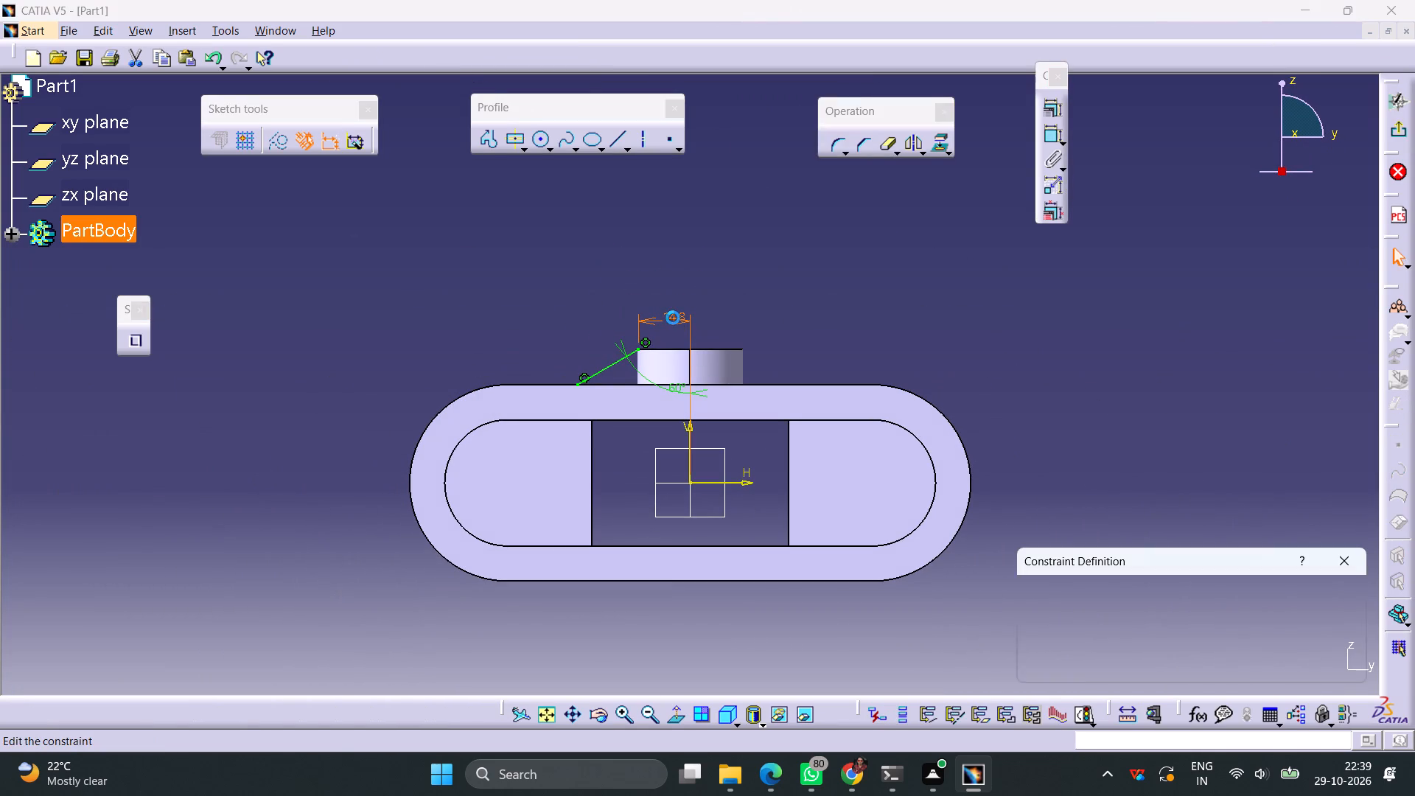
{"action": "type", "text": "14"}
{"action": "key", "text": "Return"}
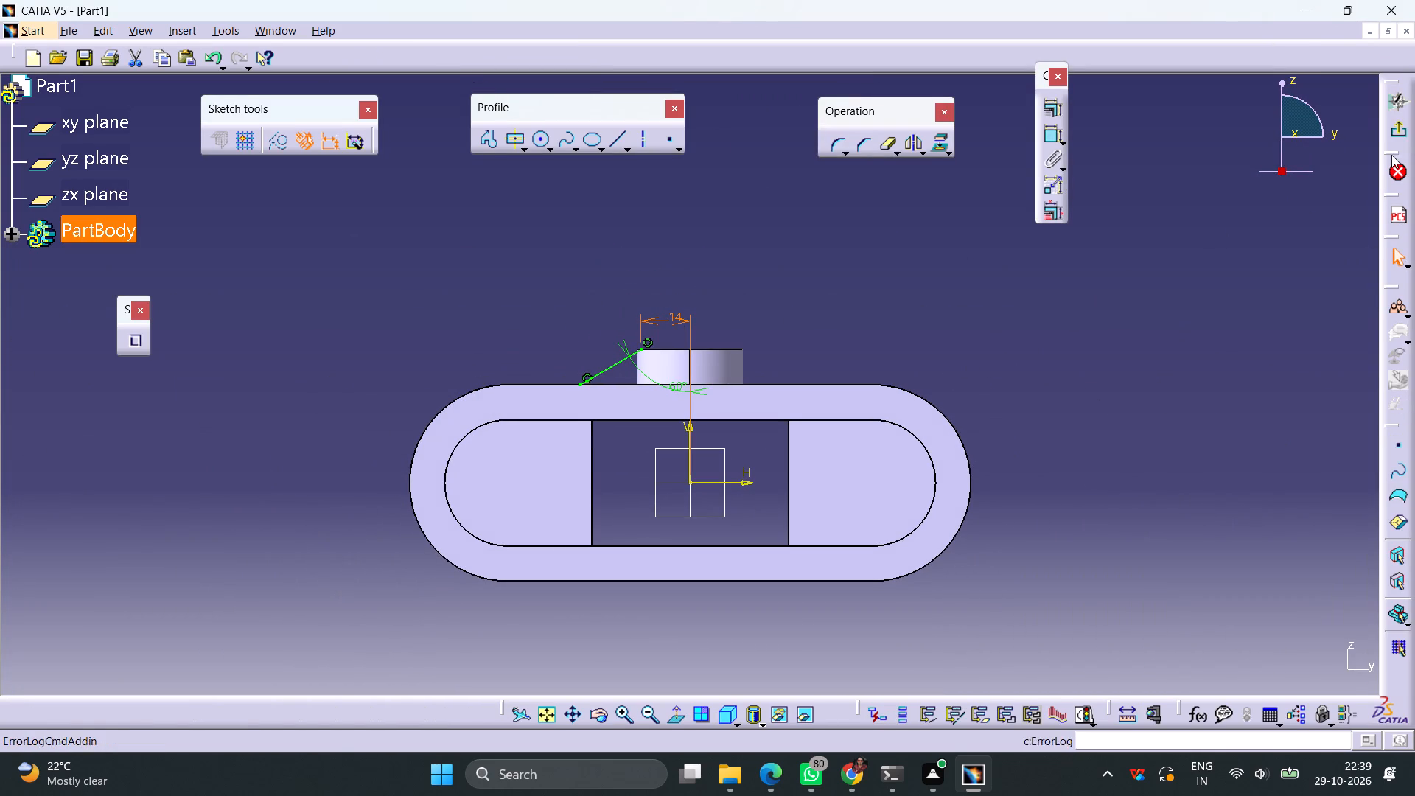
{"action": "left_click", "coordinate": [1396, 125]}
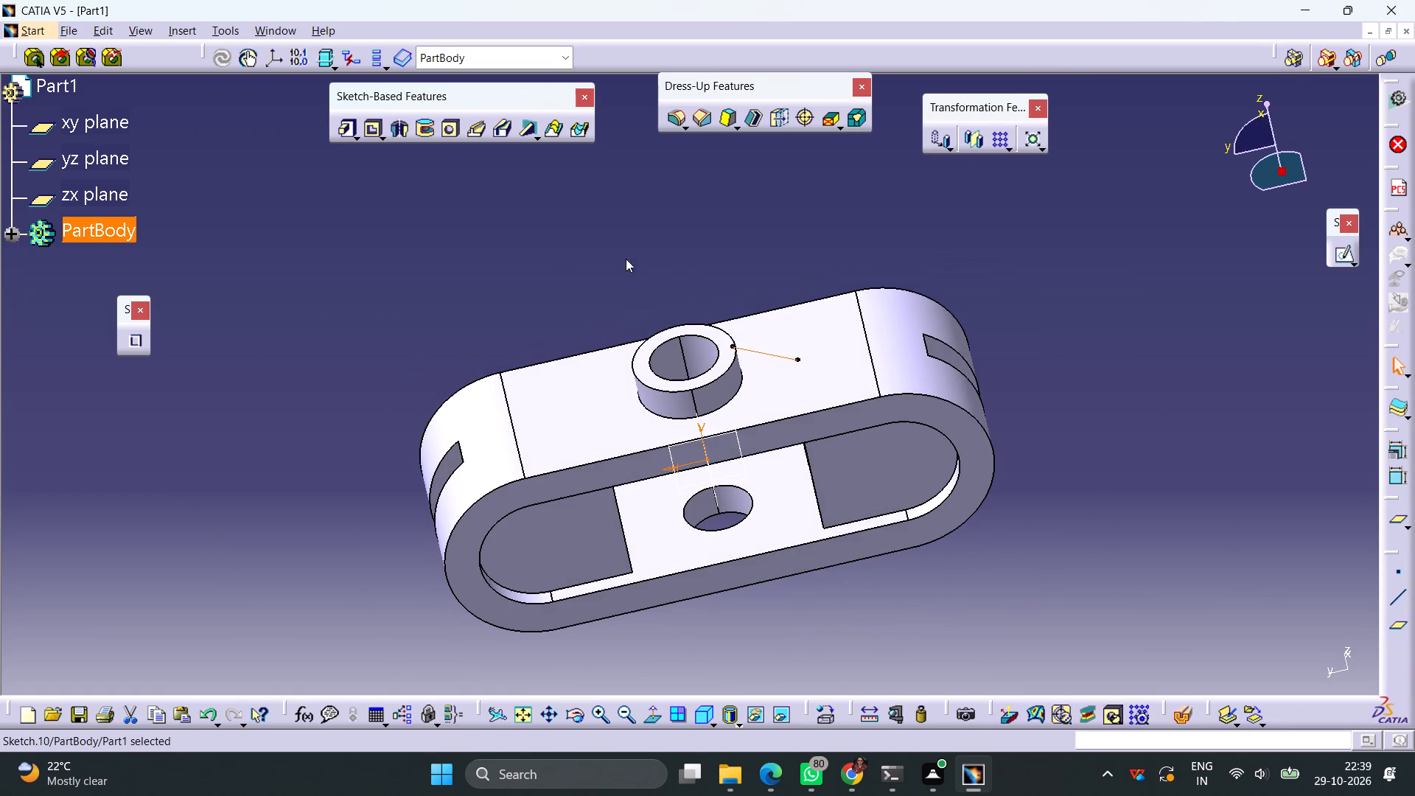
Create an 8 mm thick From Side stiffener between the boss and the body's flat top from the inclined-line sketch.
{"action": "left_click", "coordinate": [527, 129]}
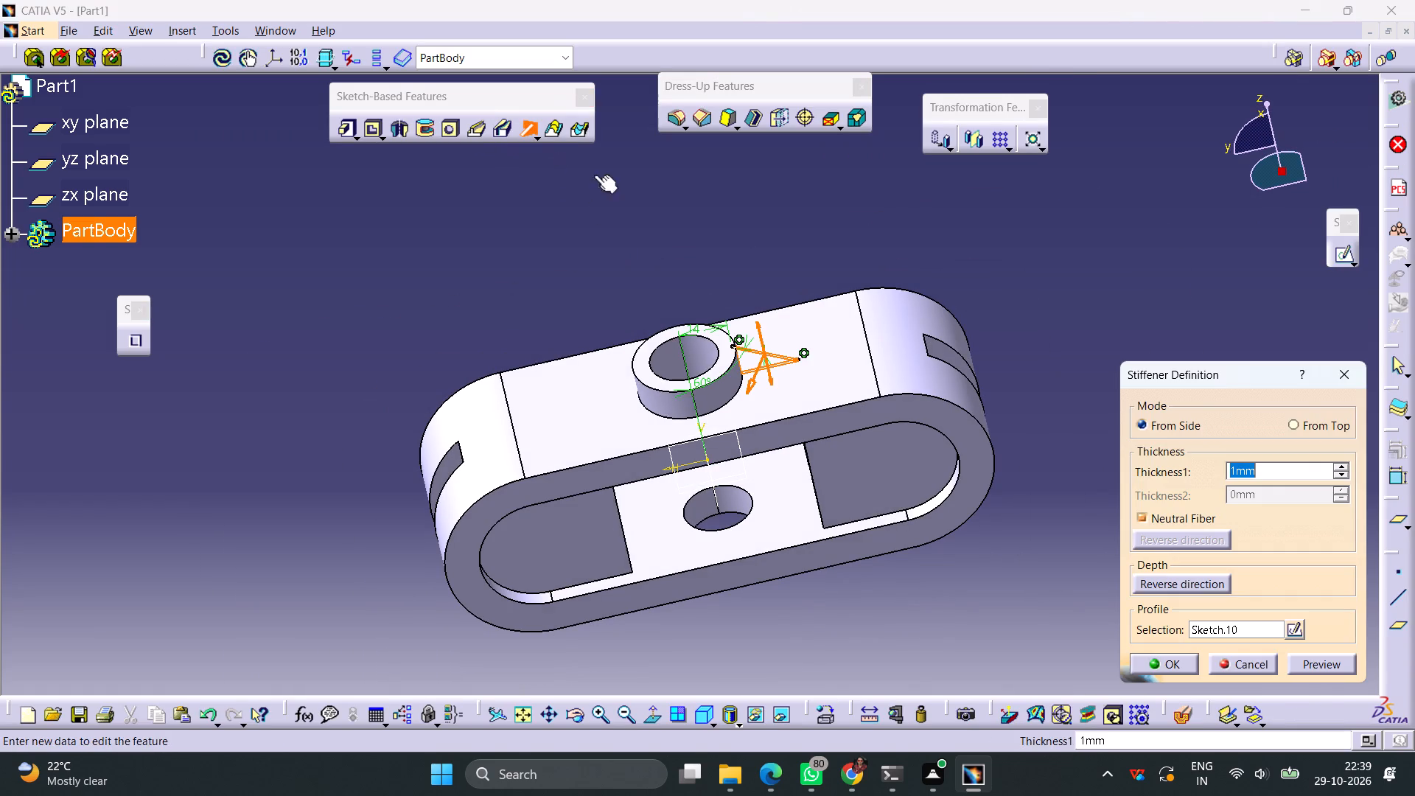
{"action": "left_click", "coordinate": [1324, 665]}
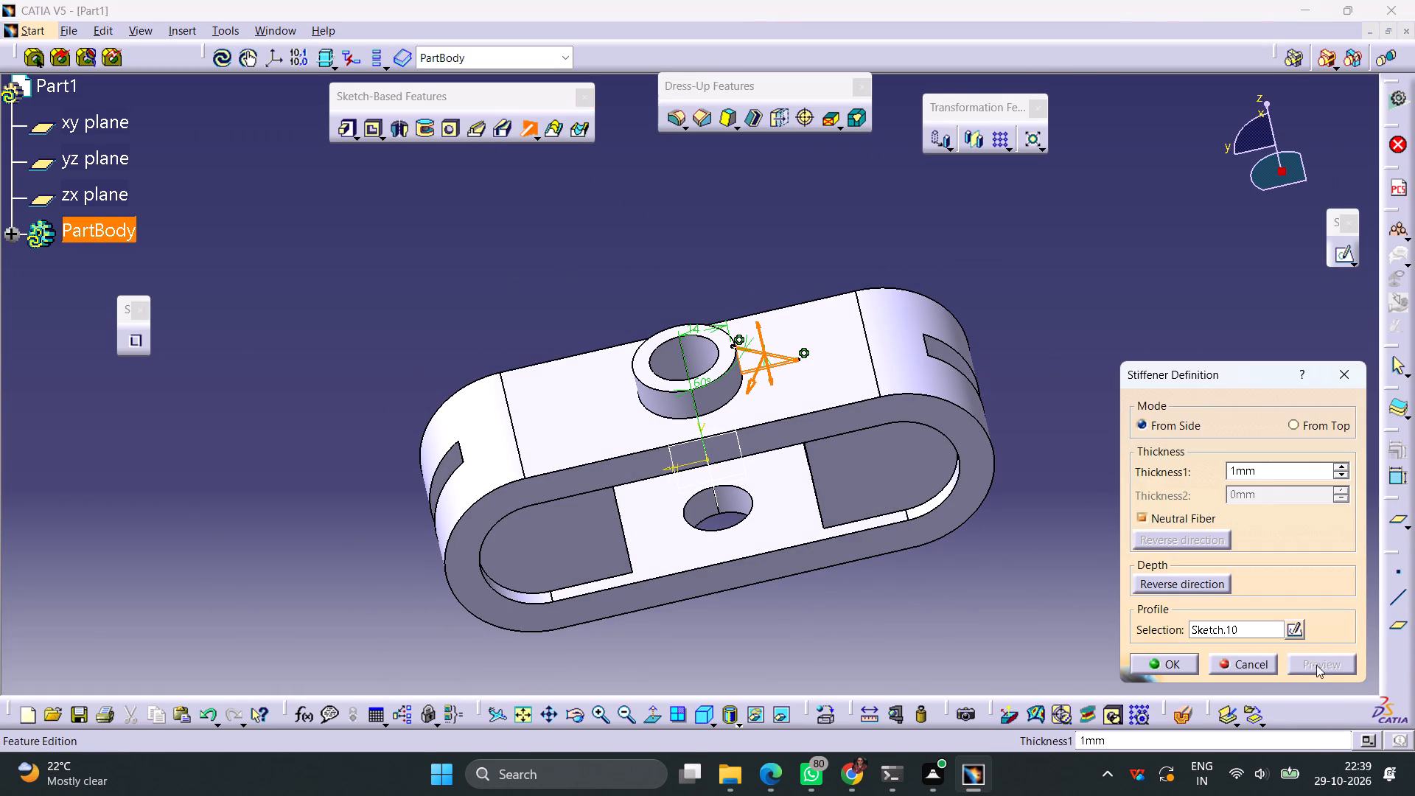
{"action": "middle_click_drag", "start_coordinate": [966, 452], "coordinate": [957, 355], "text": "ctrl"}
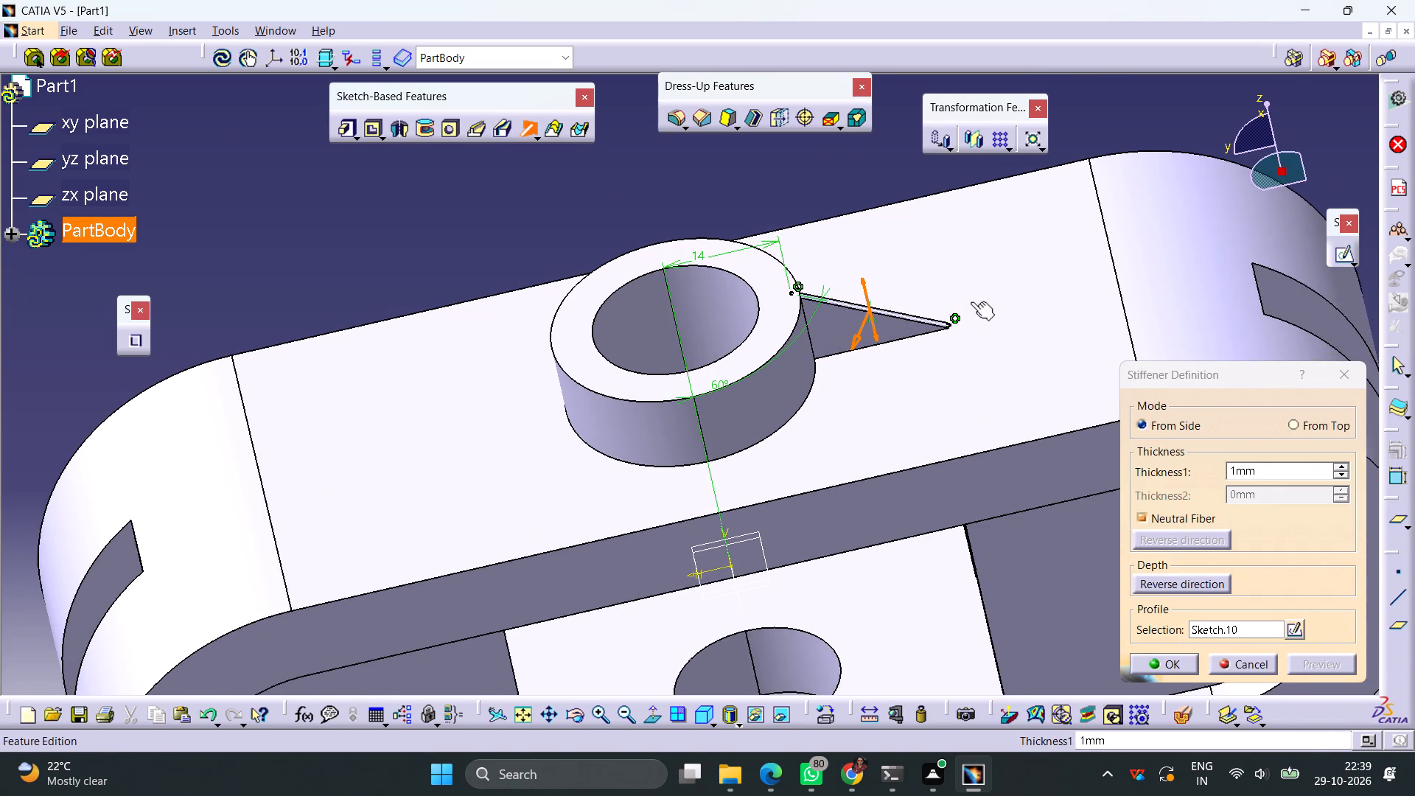
{"action": "middle_click_drag", "start_coordinate": [971, 293], "coordinate": [826, 362]}
{"action": "right_click_drag", "start_coordinate": [971, 294], "coordinate": [825, 363]}
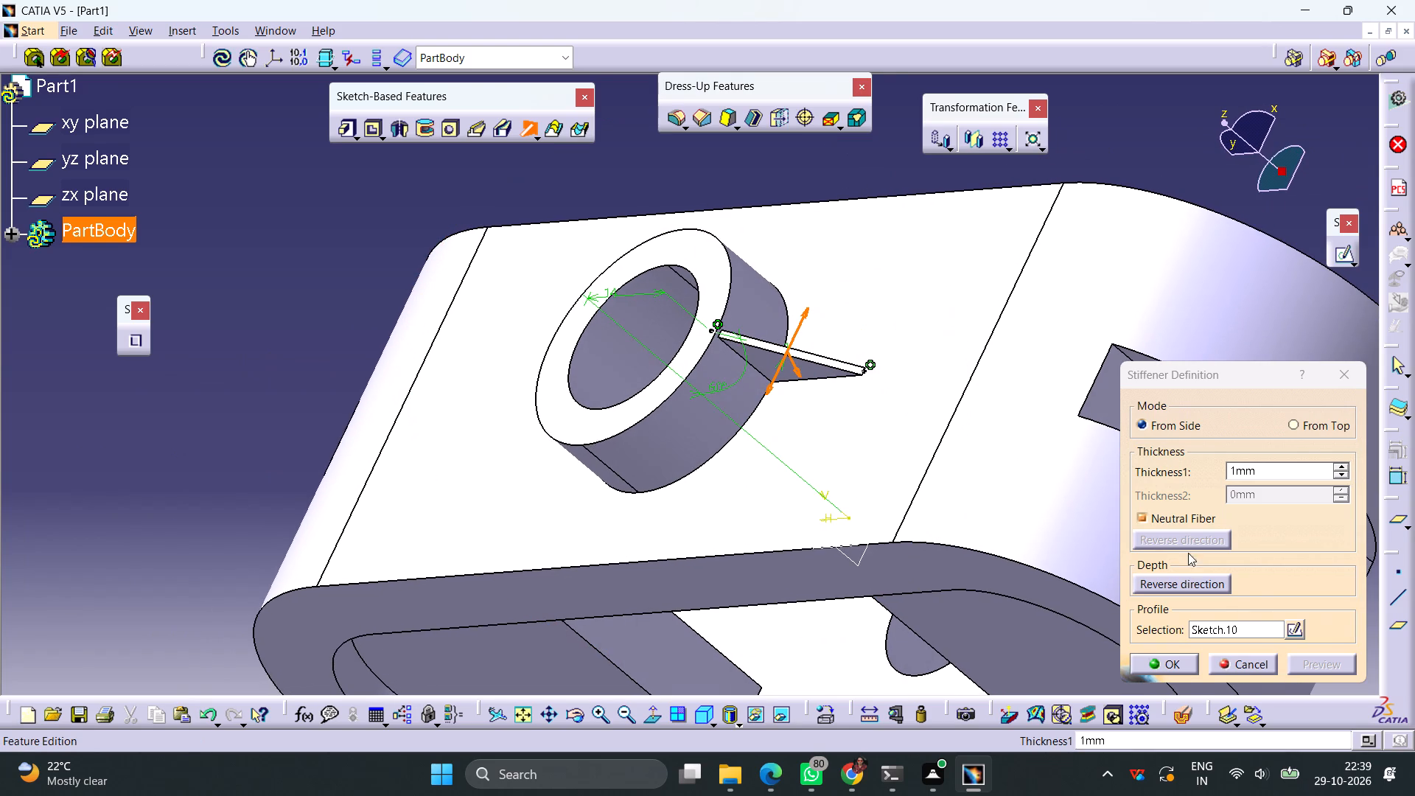
{"action": "left_click_drag", "start_coordinate": [1263, 476], "coordinate": [1183, 472]}
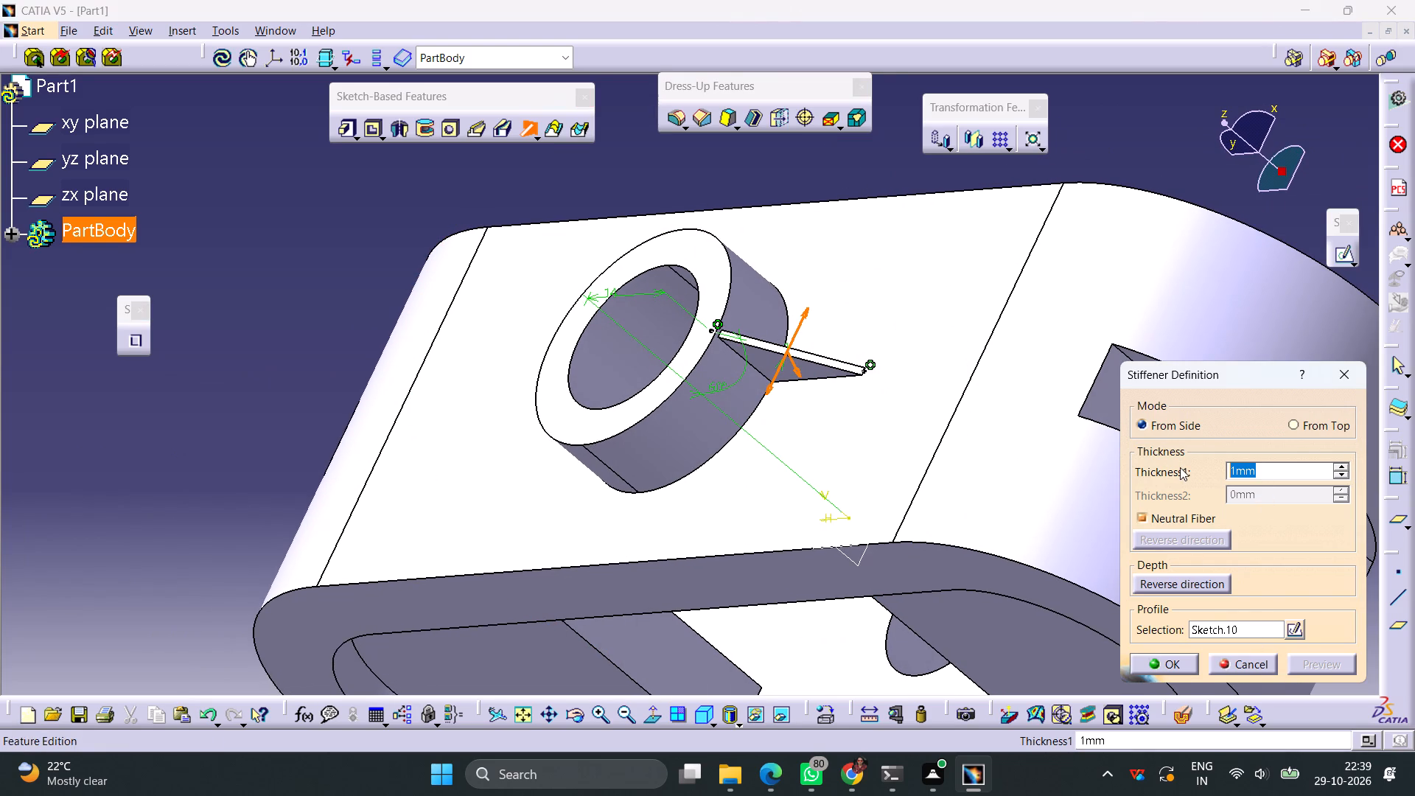
{"action": "key", "text": "8"}
{"action": "left_click", "coordinate": [948, 169]}
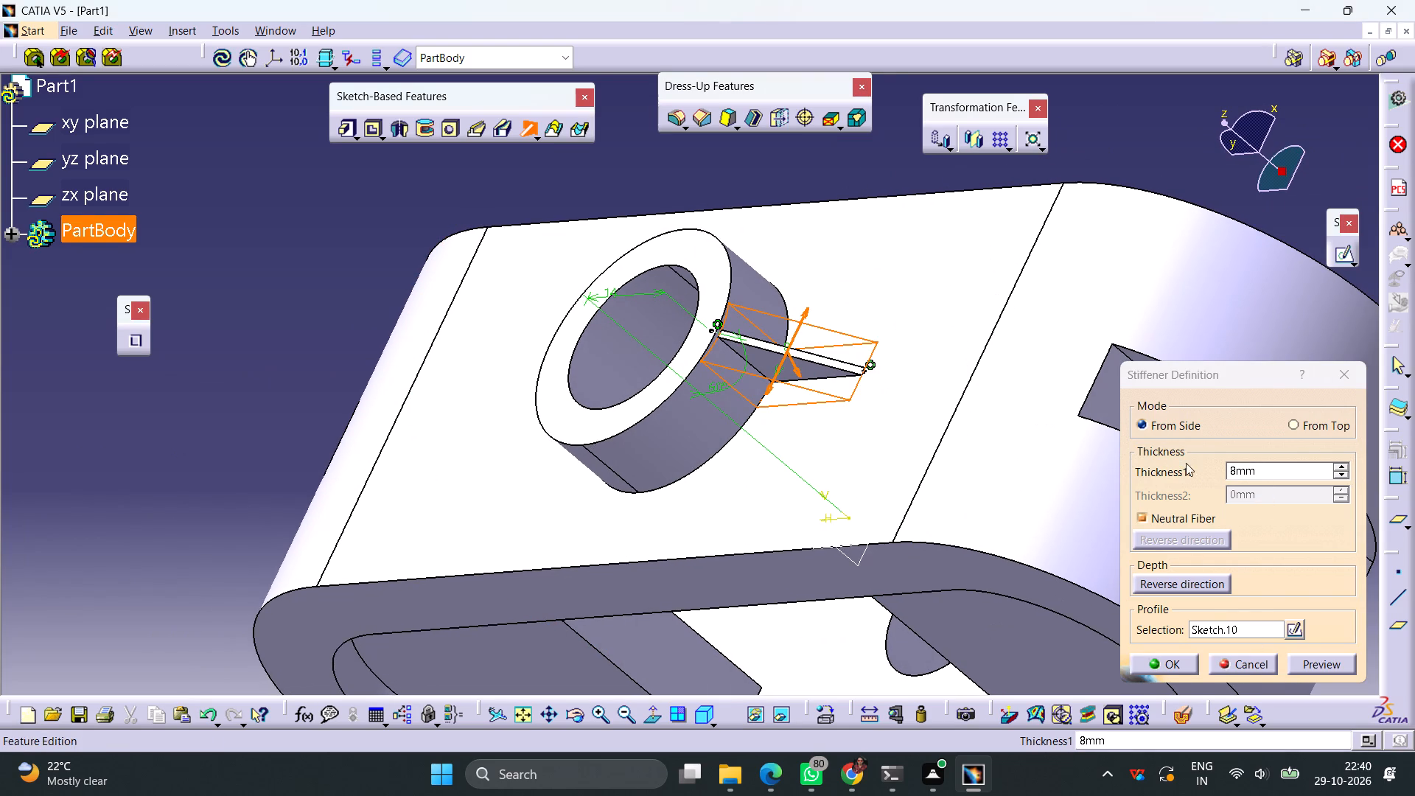
{"action": "left_click", "coordinate": [1303, 663]}
{"action": "left_click", "coordinate": [1157, 663]}
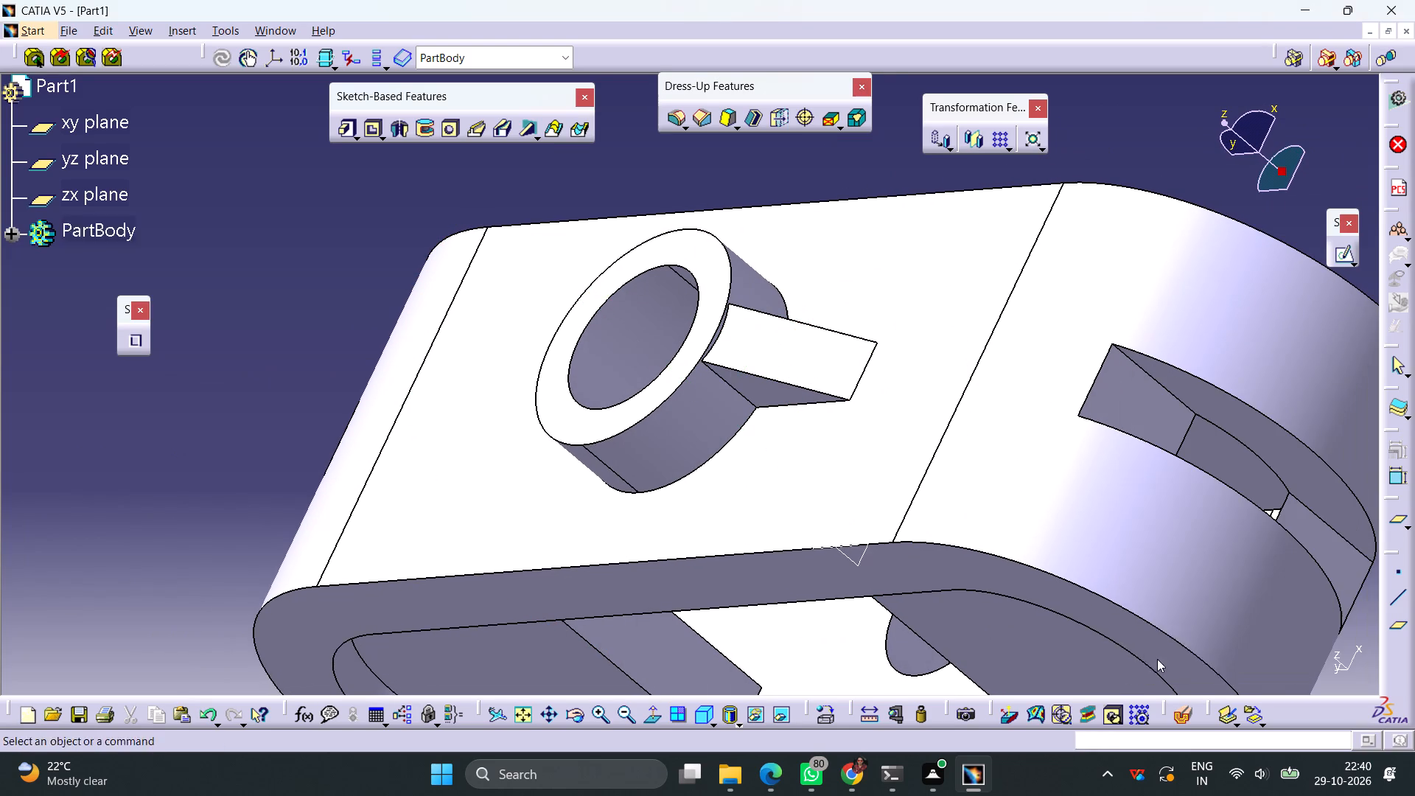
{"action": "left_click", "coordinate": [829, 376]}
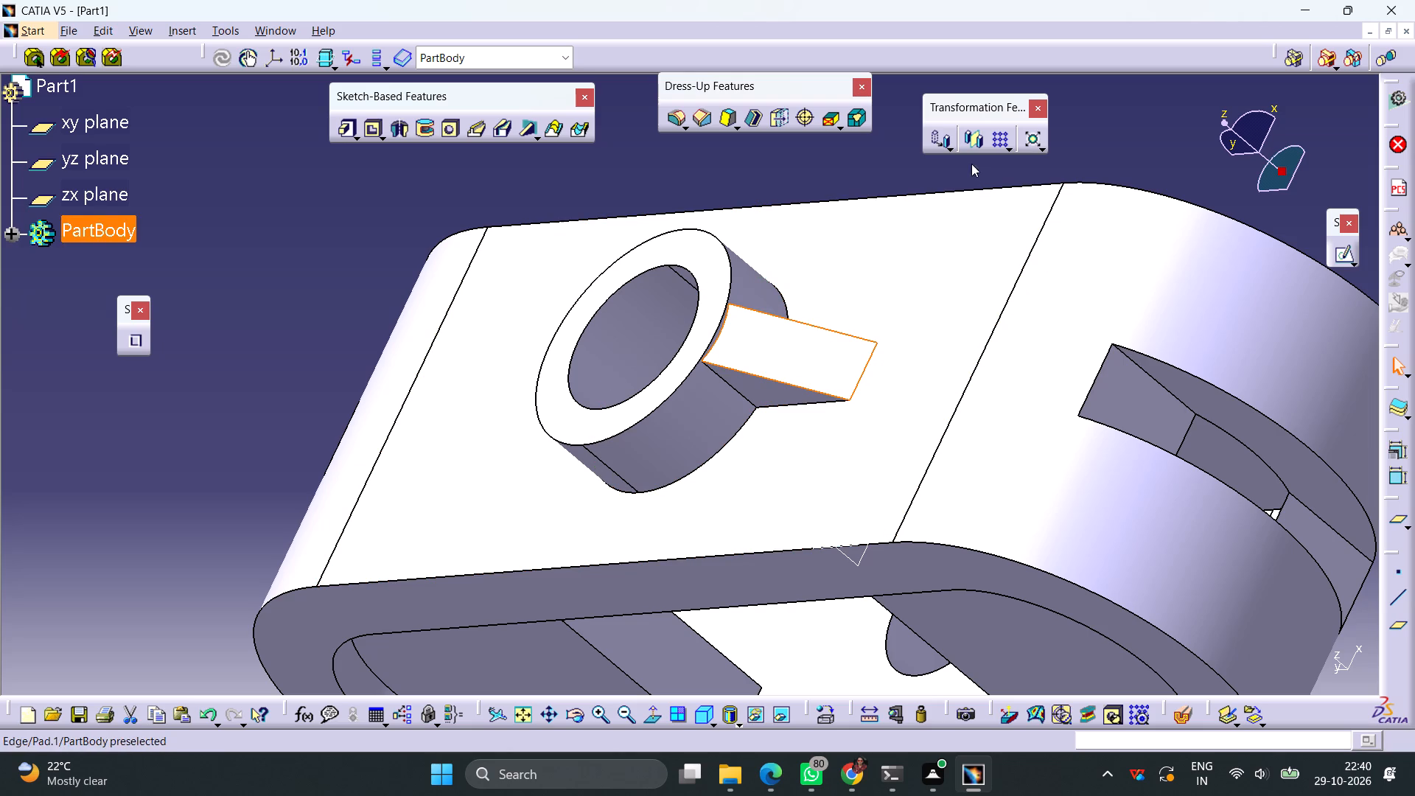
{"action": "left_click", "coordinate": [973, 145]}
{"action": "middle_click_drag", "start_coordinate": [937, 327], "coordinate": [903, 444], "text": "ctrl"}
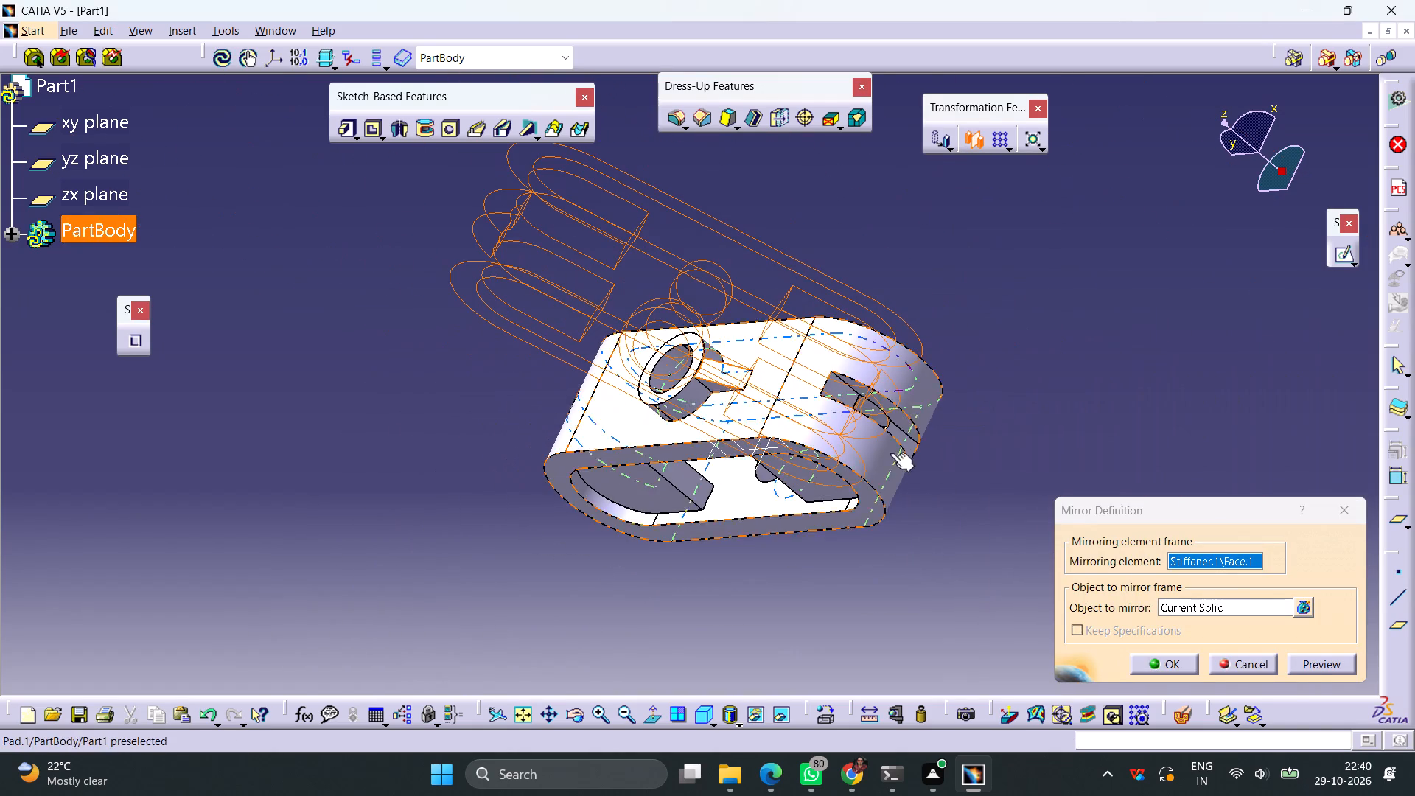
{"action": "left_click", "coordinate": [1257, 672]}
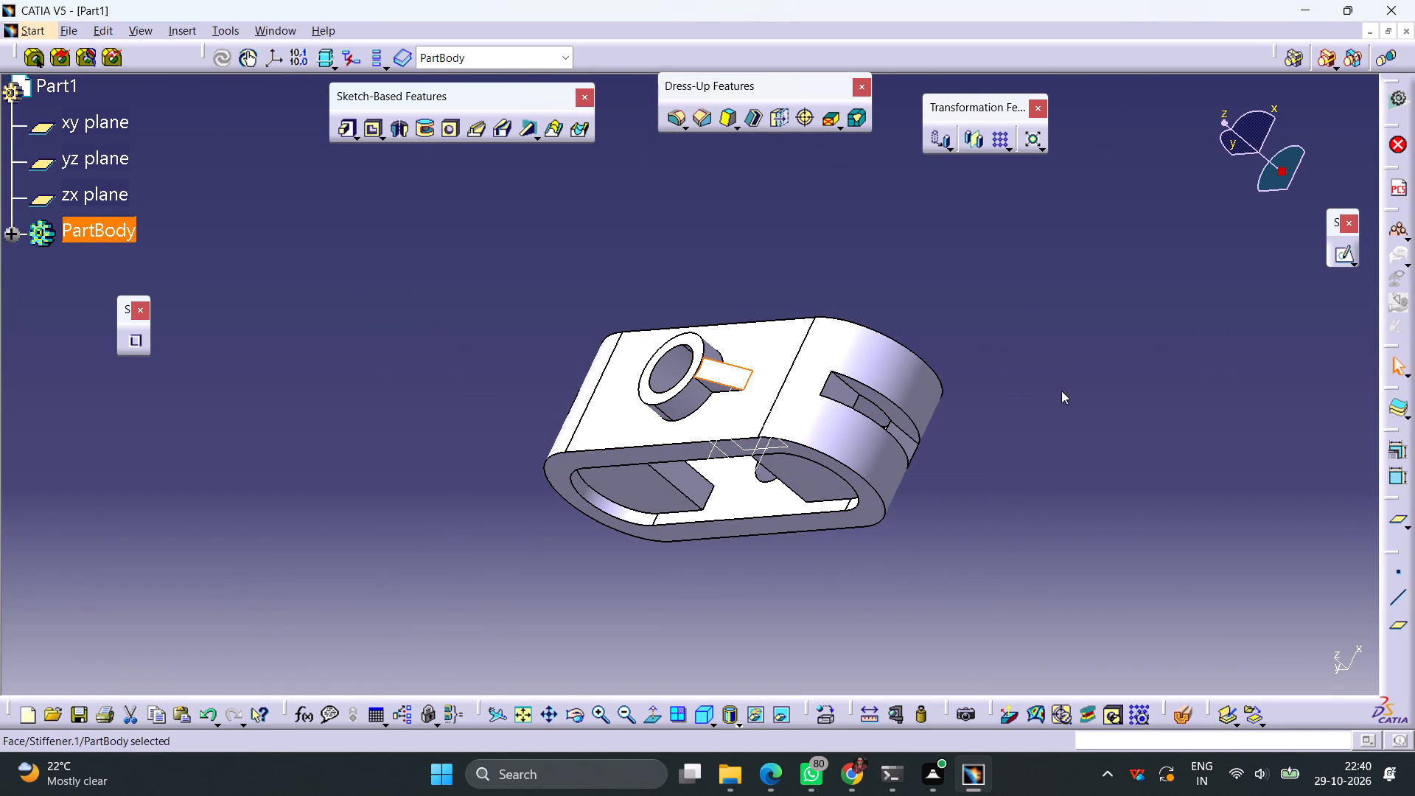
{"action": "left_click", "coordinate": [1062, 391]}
Mirror the current solid about the zx plane so the sloped rib is repeated on the boss's opposite side.
{"action": "left_click", "coordinate": [979, 143]}
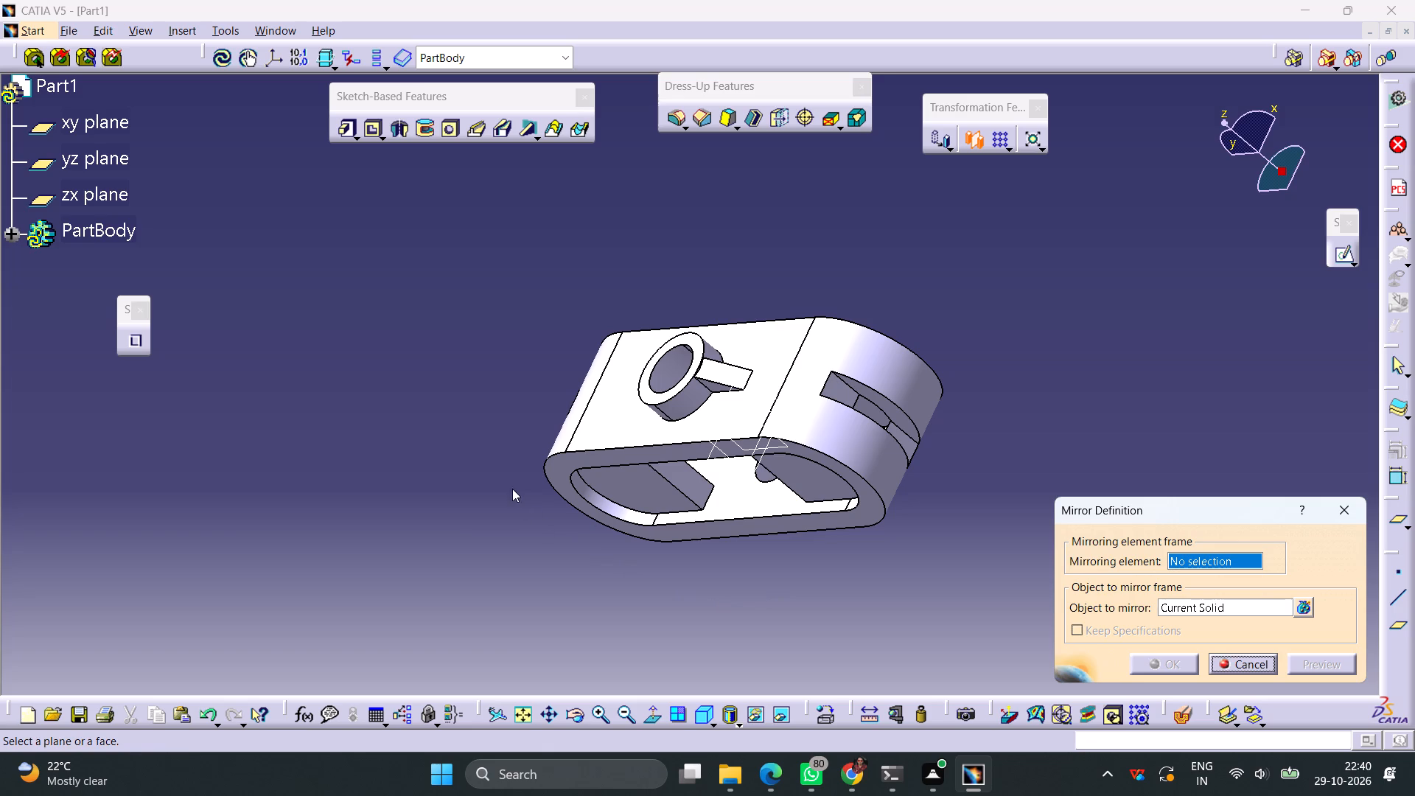
{"action": "middle_click_drag", "start_coordinate": [512, 489], "coordinate": [596, 394]}
{"action": "right_click_drag", "start_coordinate": [511, 489], "coordinate": [596, 394]}
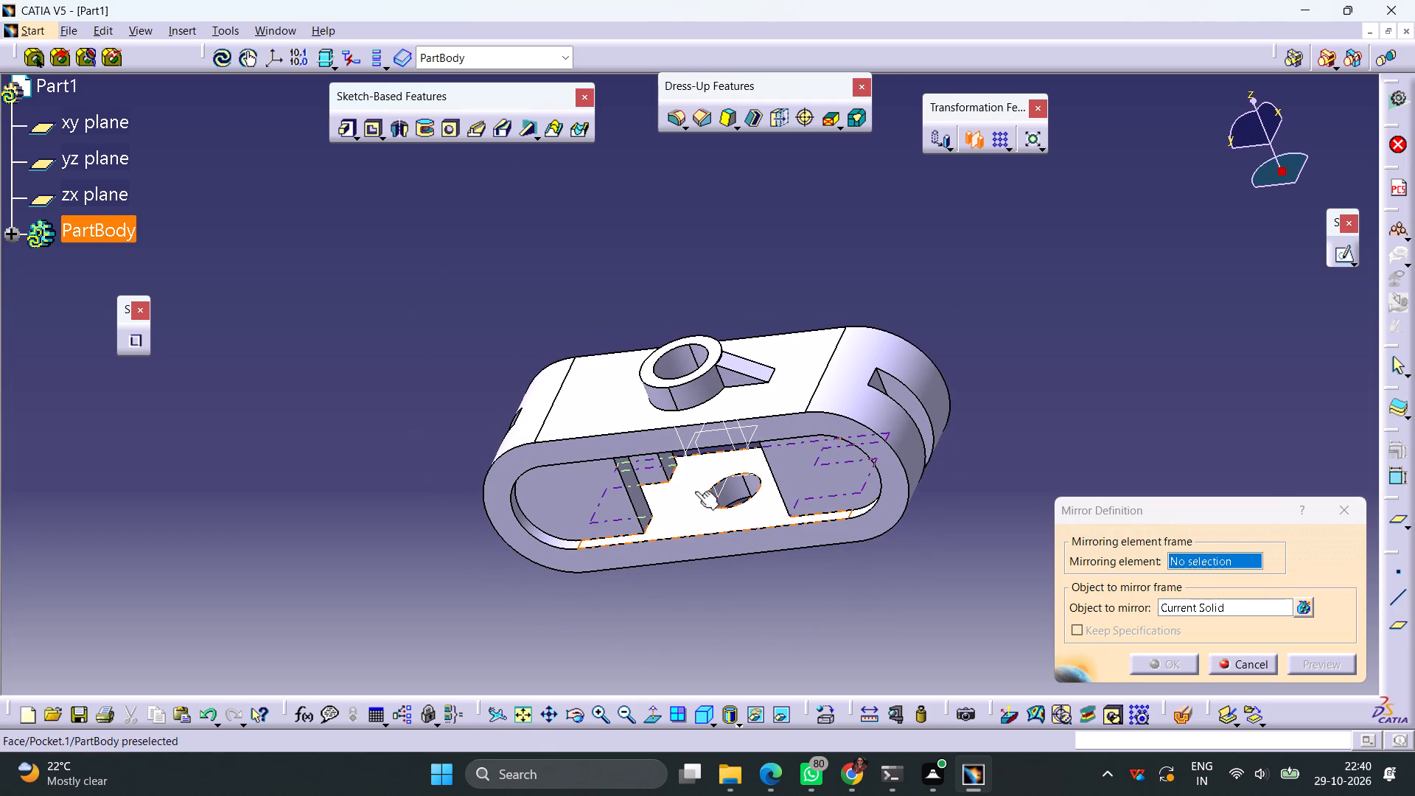
{"action": "left_click", "coordinate": [717, 493]}
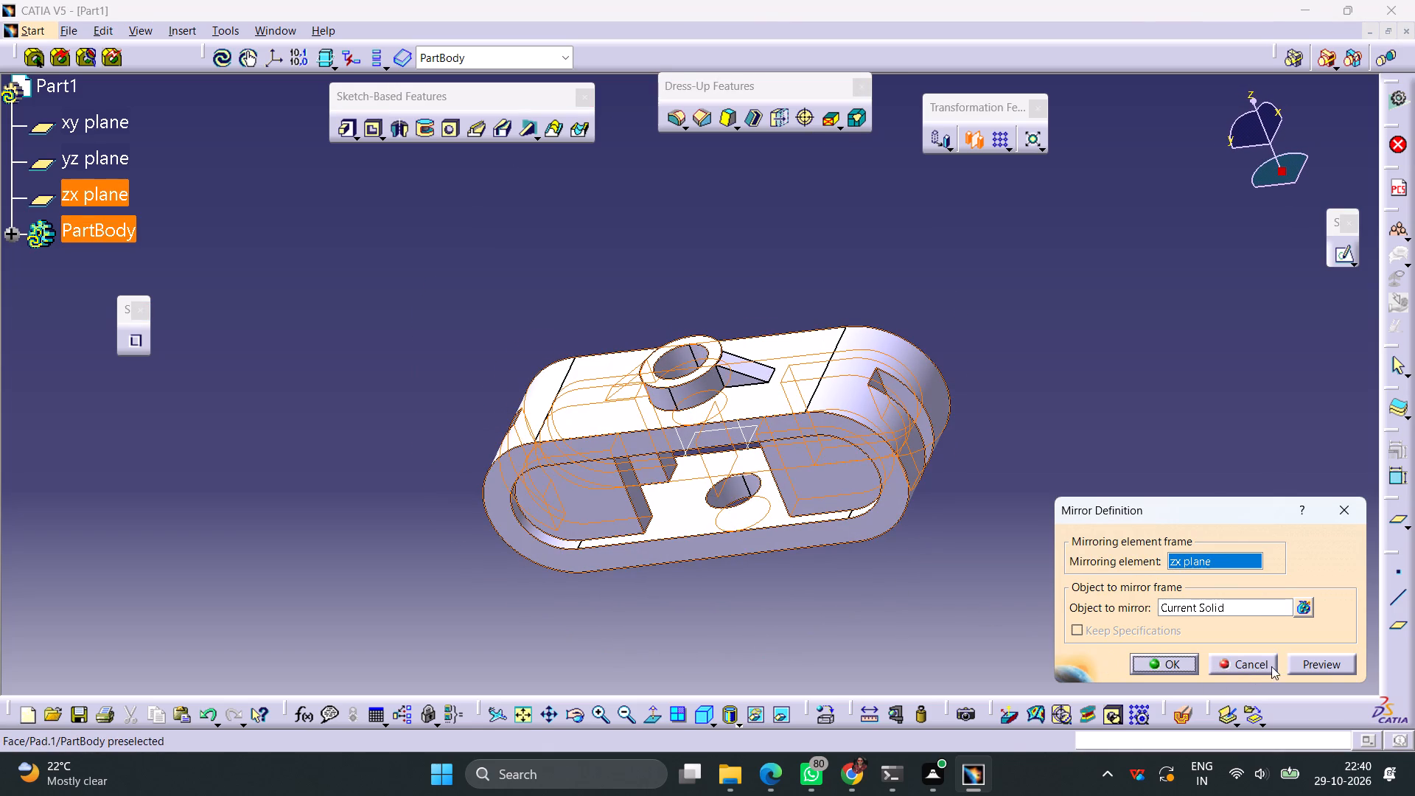
{"action": "left_click", "coordinate": [1338, 668]}
{"action": "left_click", "coordinate": [1181, 662]}
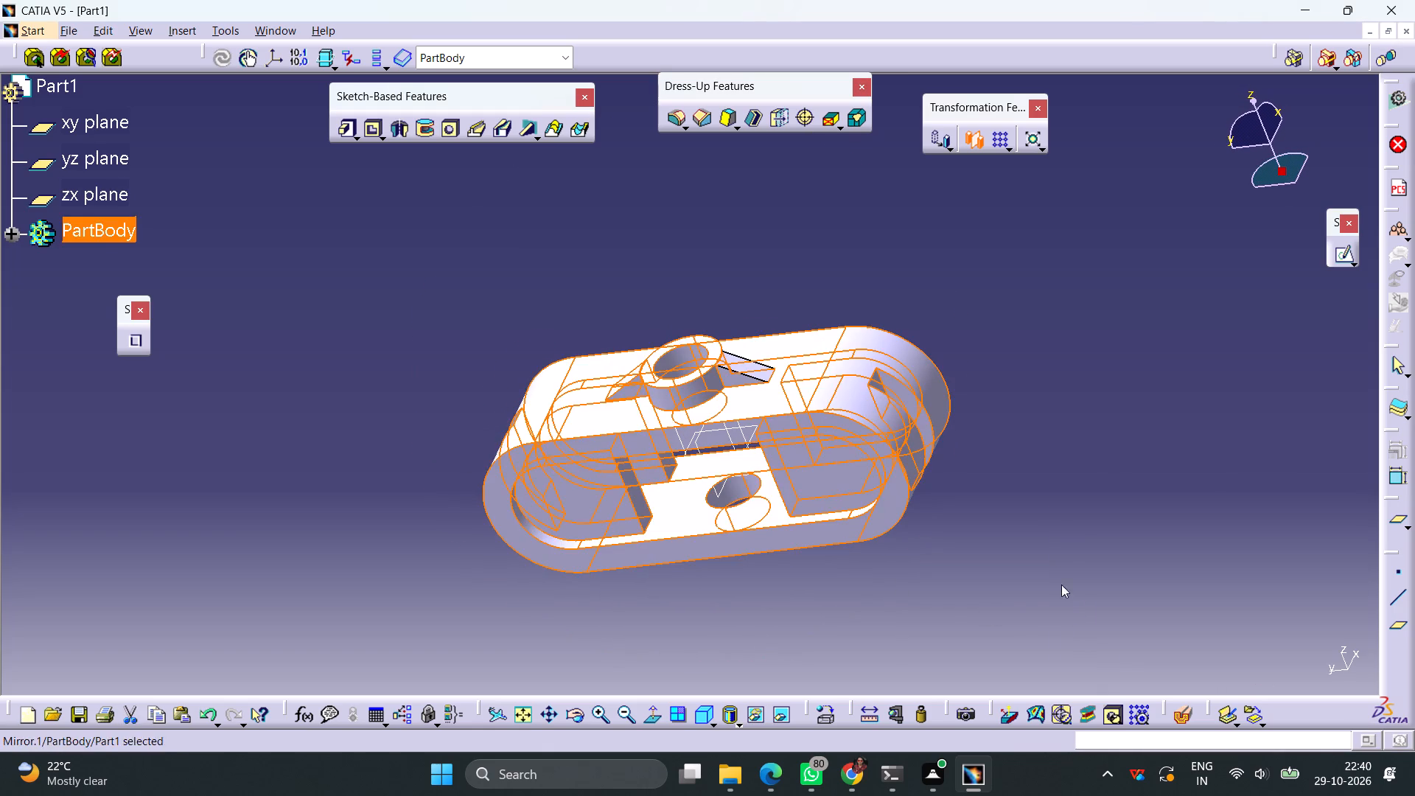
{"action": "left_click", "coordinate": [1051, 530]}
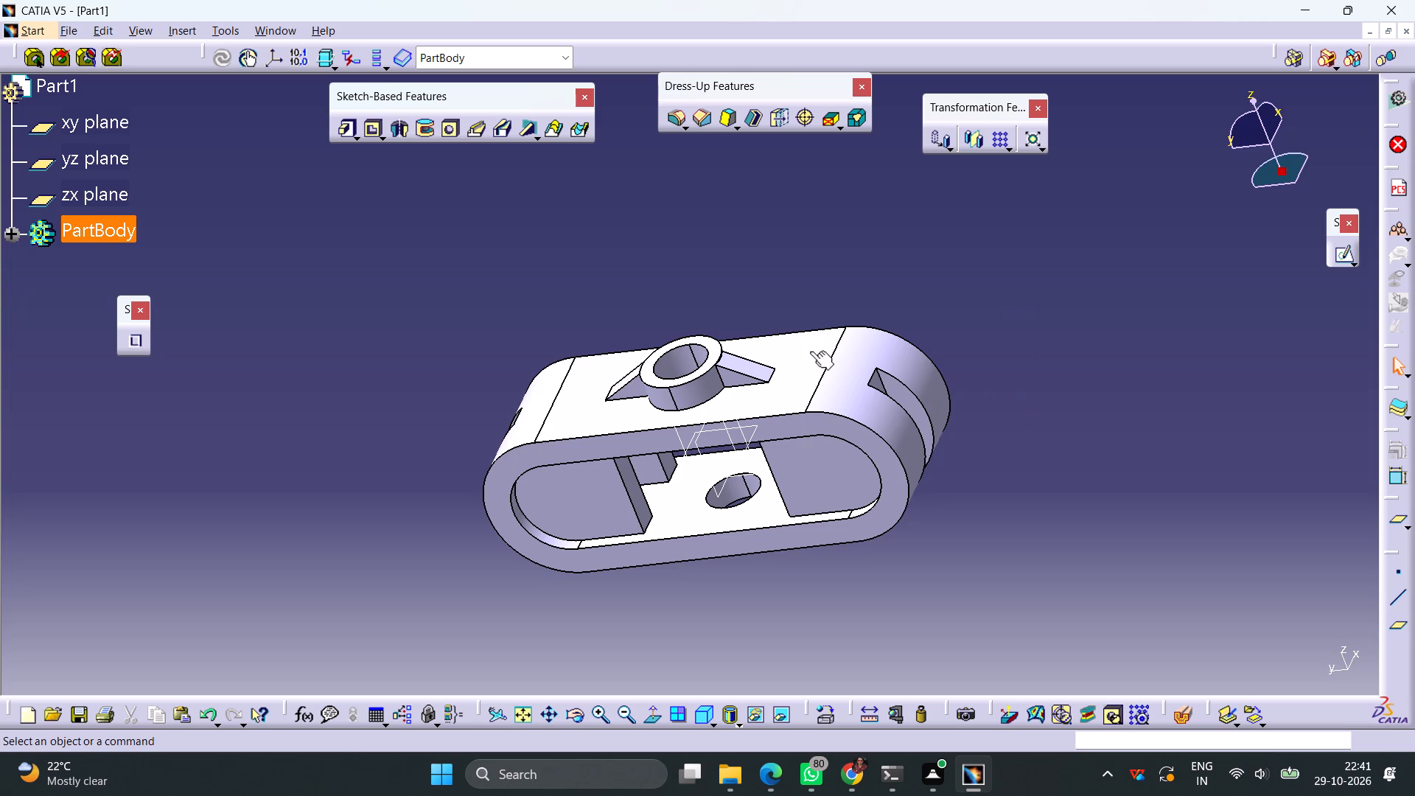
Save the part as Part1 in CATPart format in the internship folder.
{"action": "left_click", "coordinate": [68, 36]}
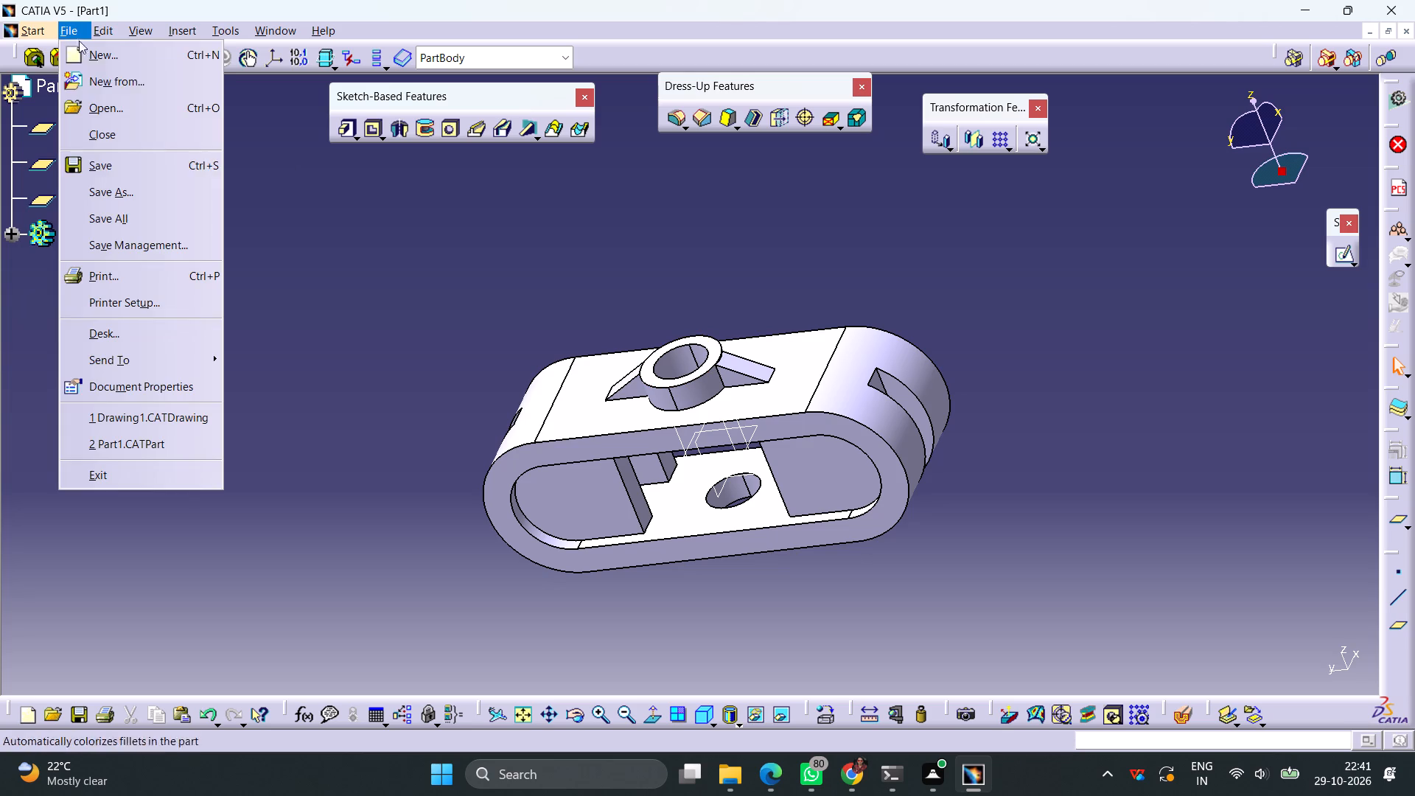
{"action": "left_click", "coordinate": [161, 187]}
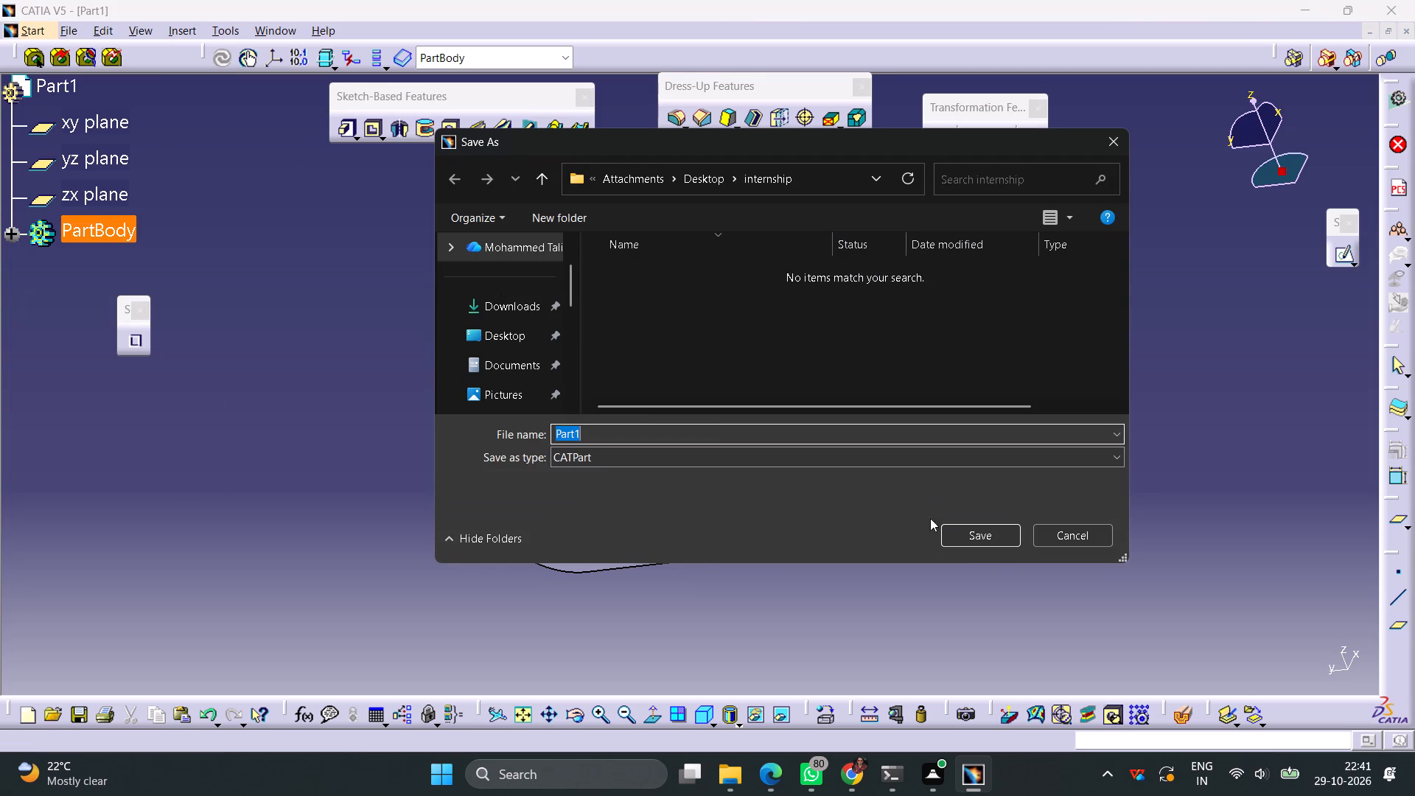
{"action": "left_click", "coordinate": [983, 537]}
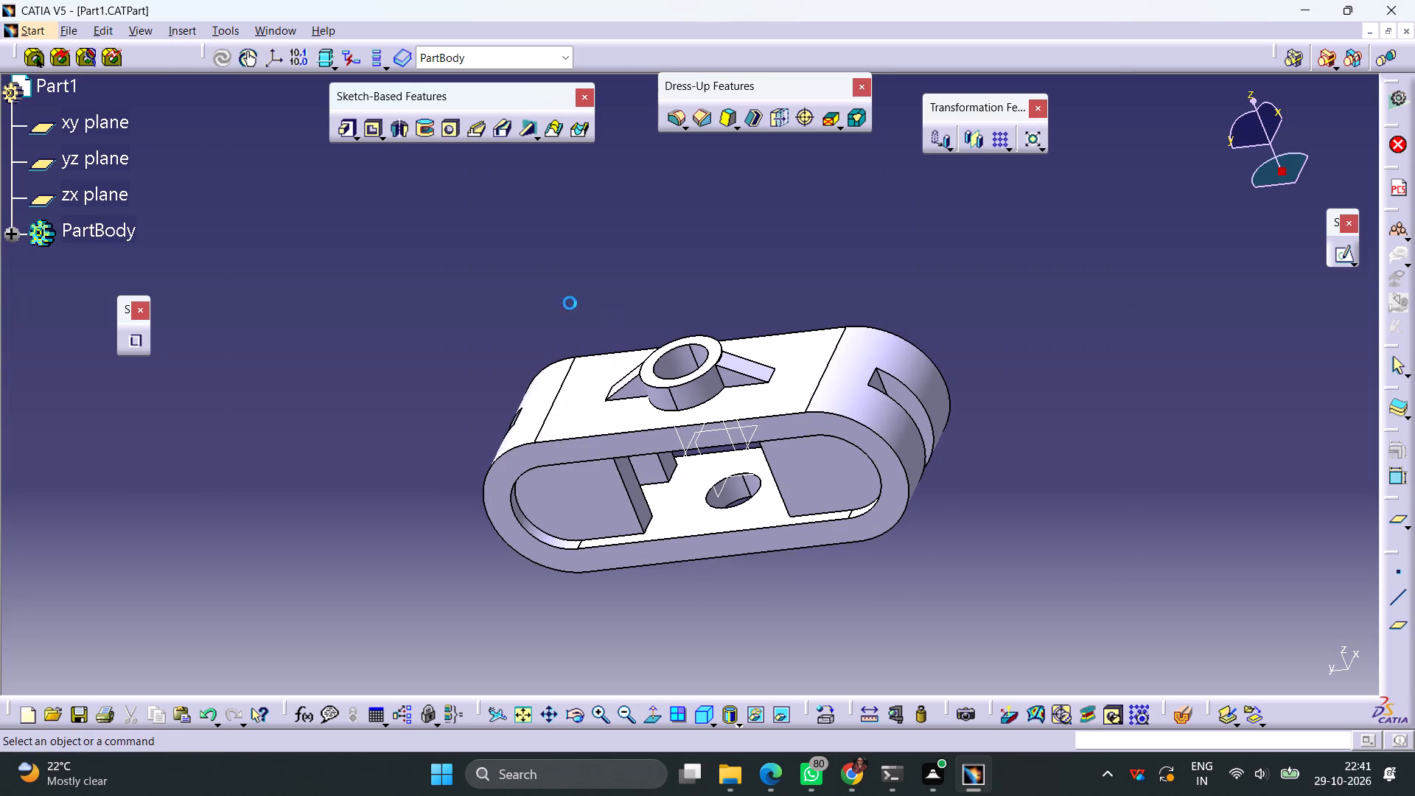
Save a copy of the part as Part1 in igs format in the internship folder.
{"action": "left_click", "coordinate": [71, 35]}
{"action": "left_click", "coordinate": [136, 193]}
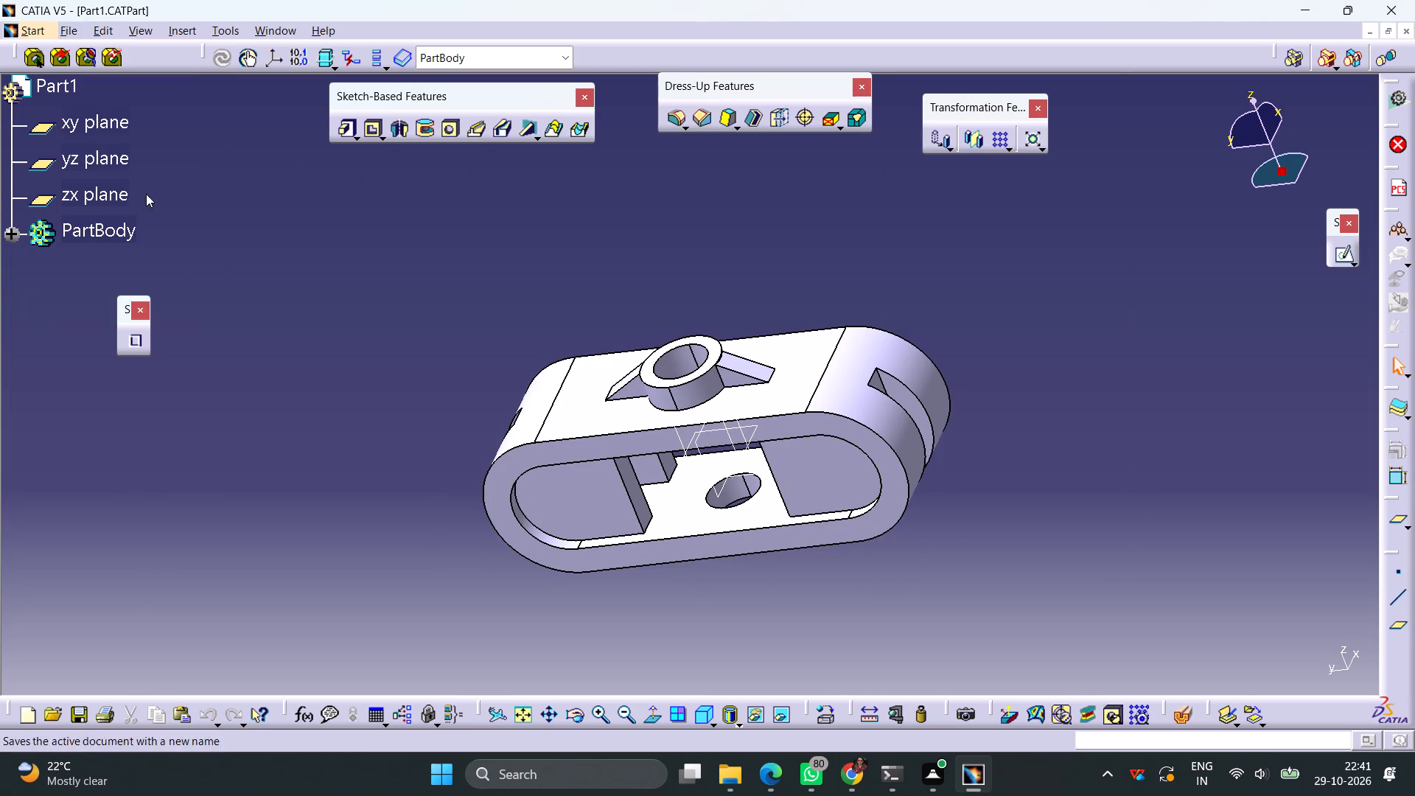
{"action": "left_click", "coordinate": [678, 456]}
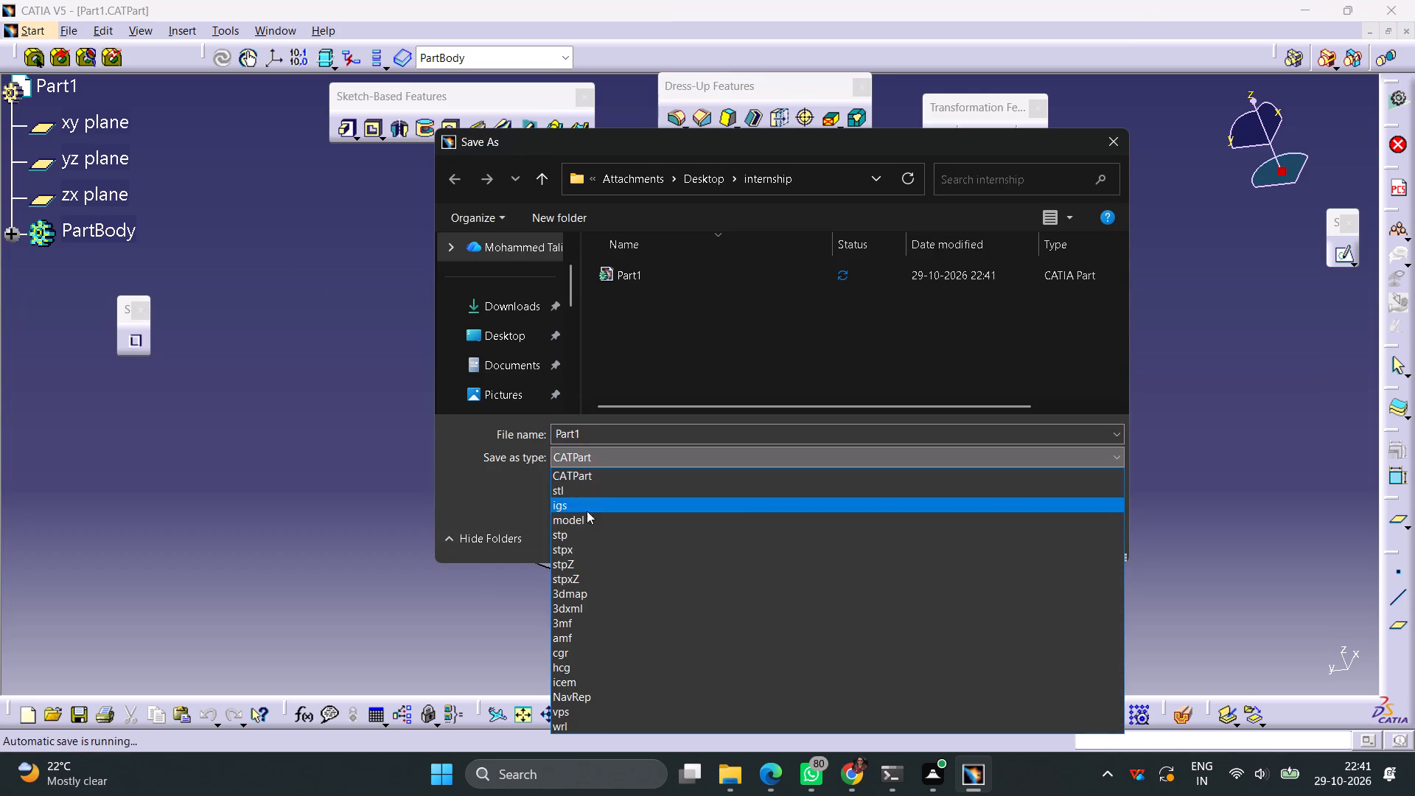
{"action": "left_click", "coordinate": [580, 506]}
{"action": "left_click", "coordinate": [970, 540]}
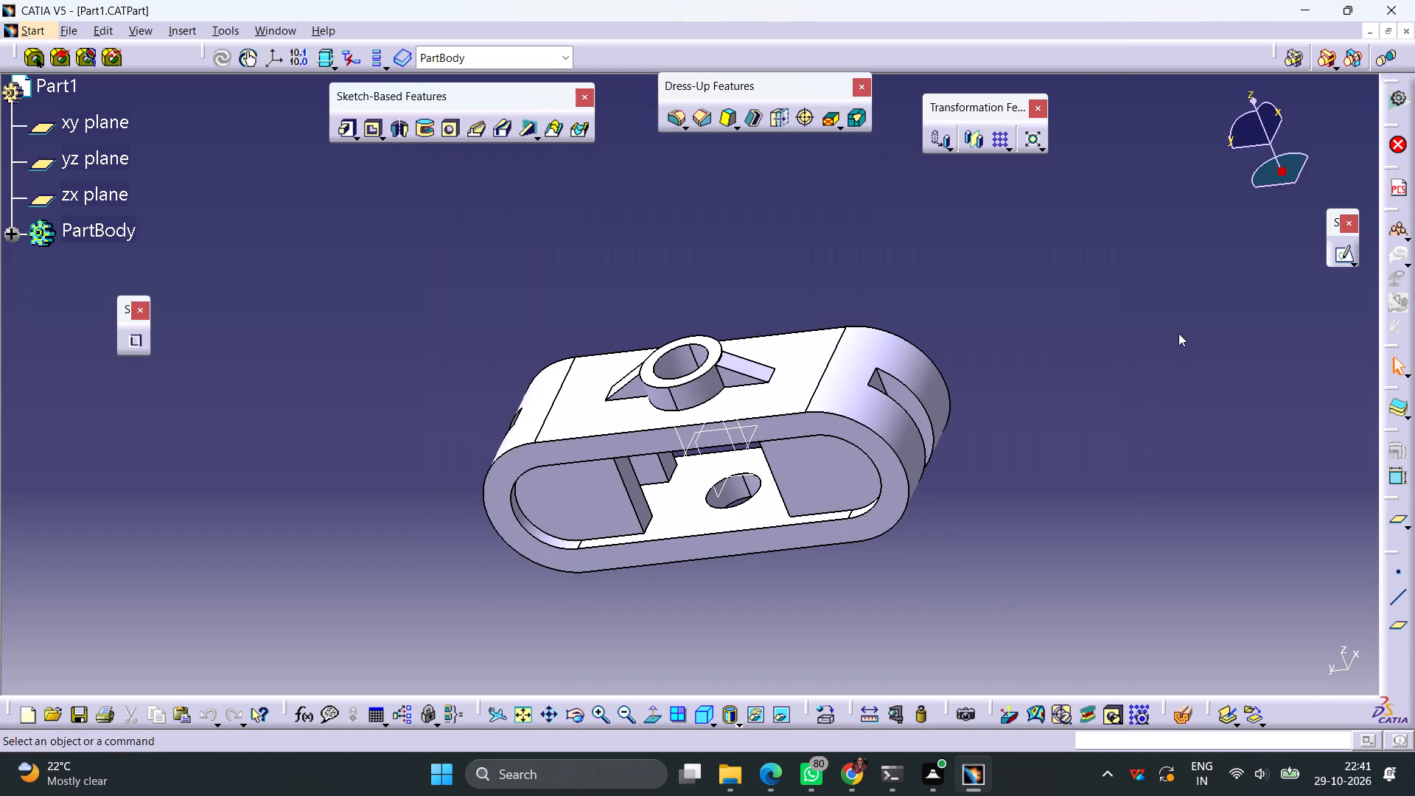
Close the part document and stop the macro recording.
{"action": "left_click", "coordinate": [1406, 26]}
{"action": "left_click", "coordinate": [136, 343]}
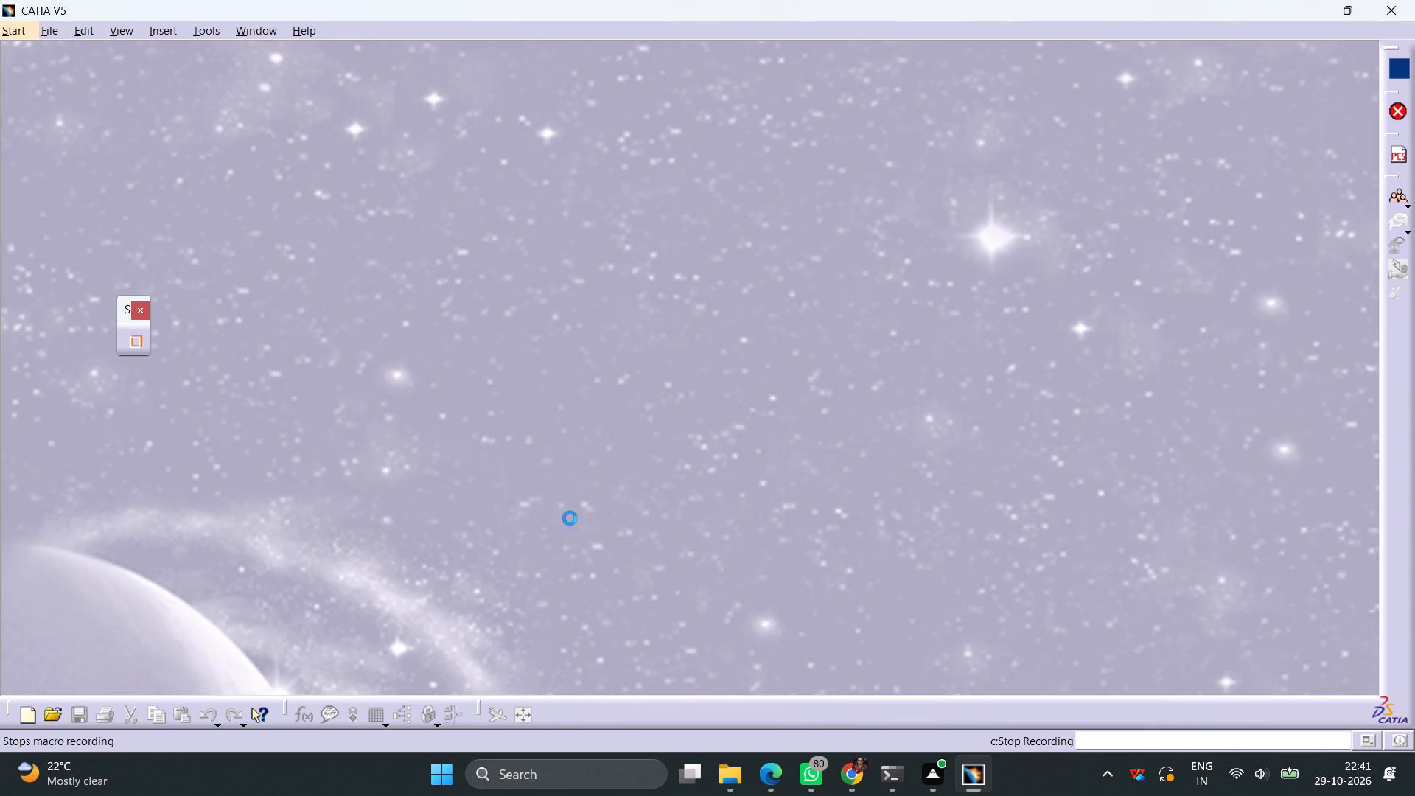